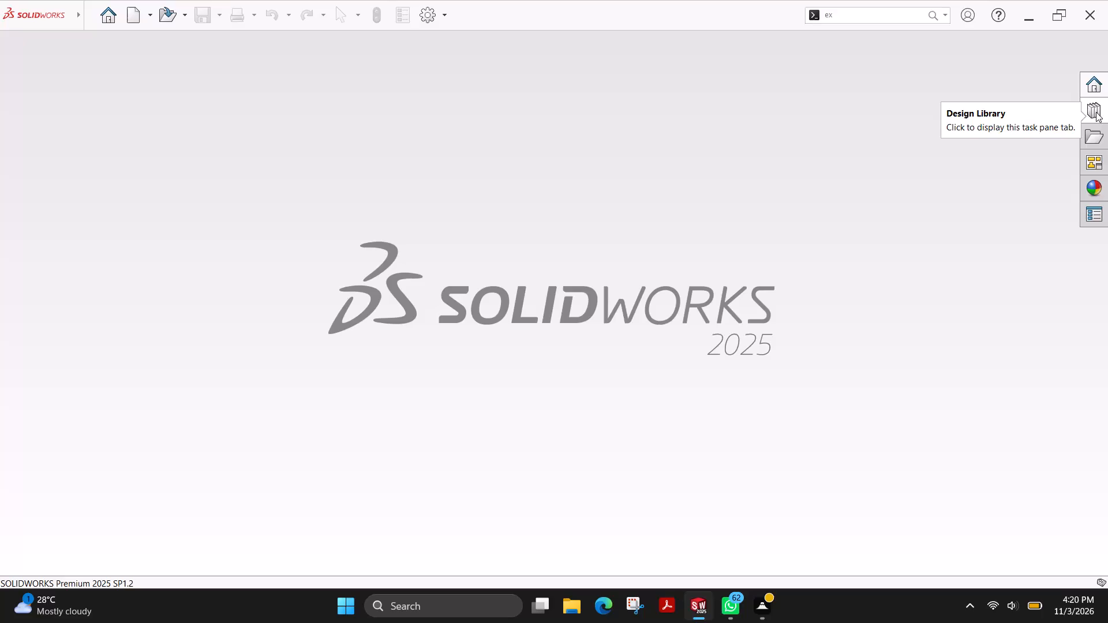
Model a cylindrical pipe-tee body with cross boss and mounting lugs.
Create a new part document.
click(137, 15)
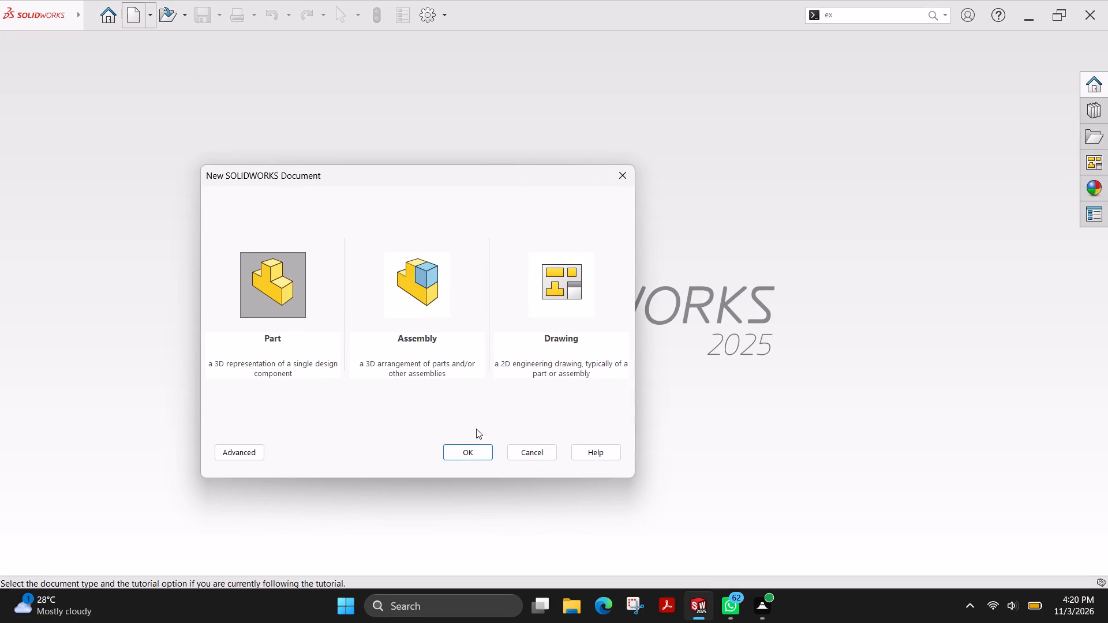
click(476, 451)
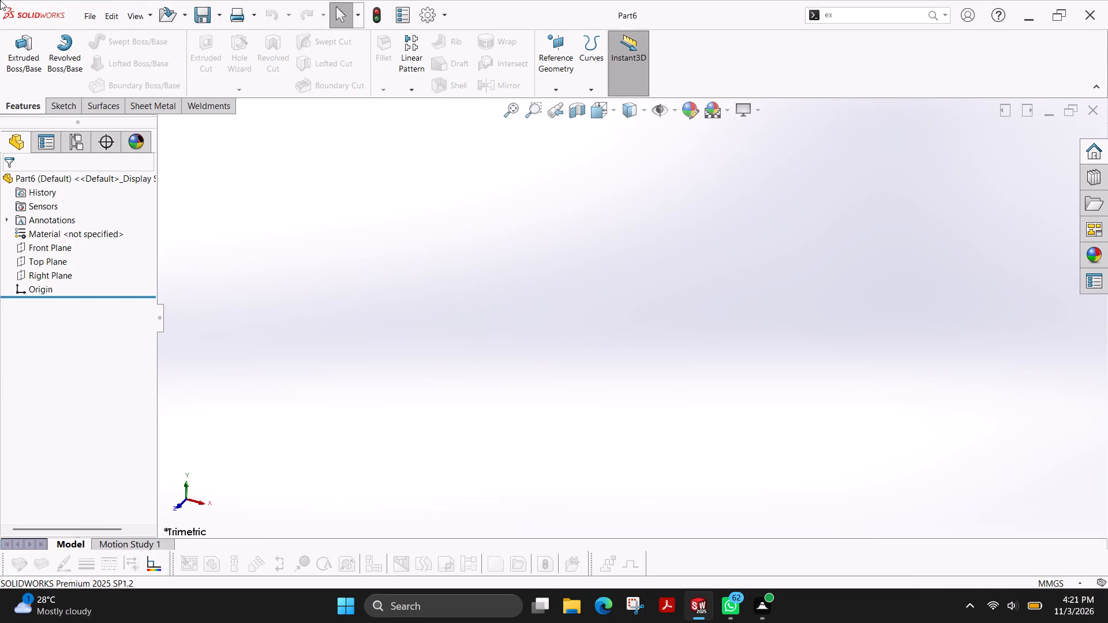
Sketch two concentric circles centred on the origin on the Top Plane, with radii of about 46 mm and 21 mm.
click(58, 106)
click(10, 62)
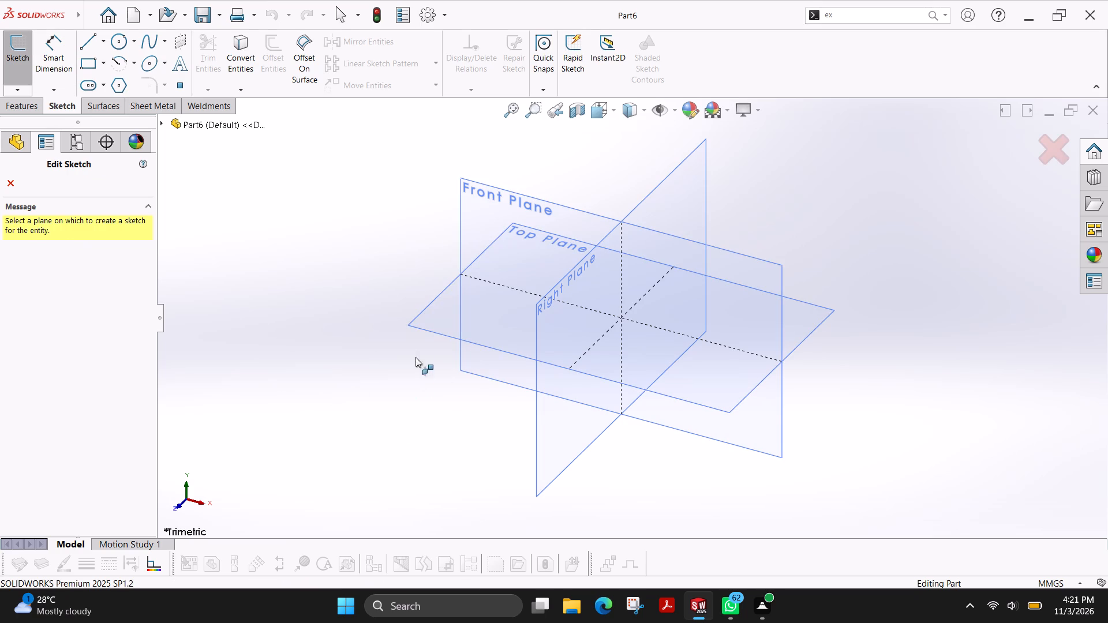
click(438, 316)
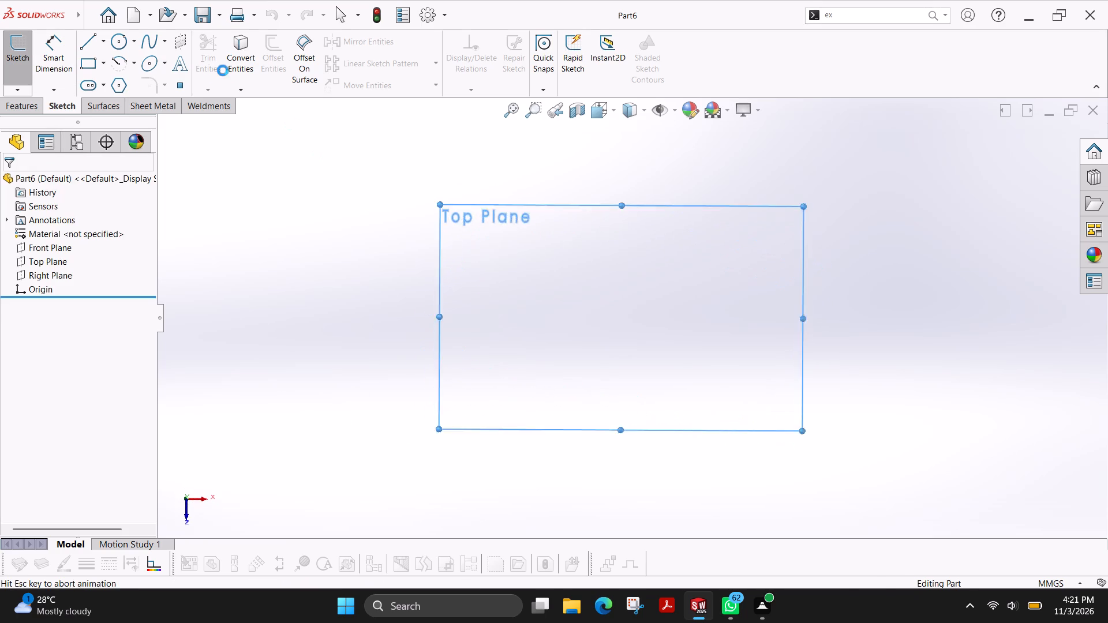
click(115, 37)
click(632, 319)
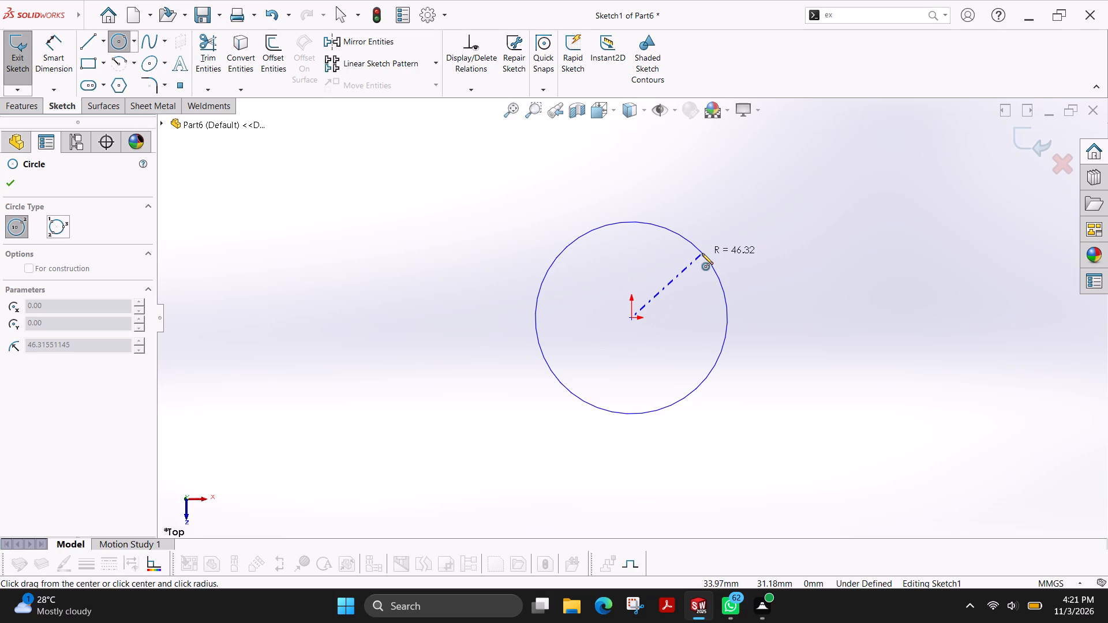
click(630, 316)
click(648, 278)
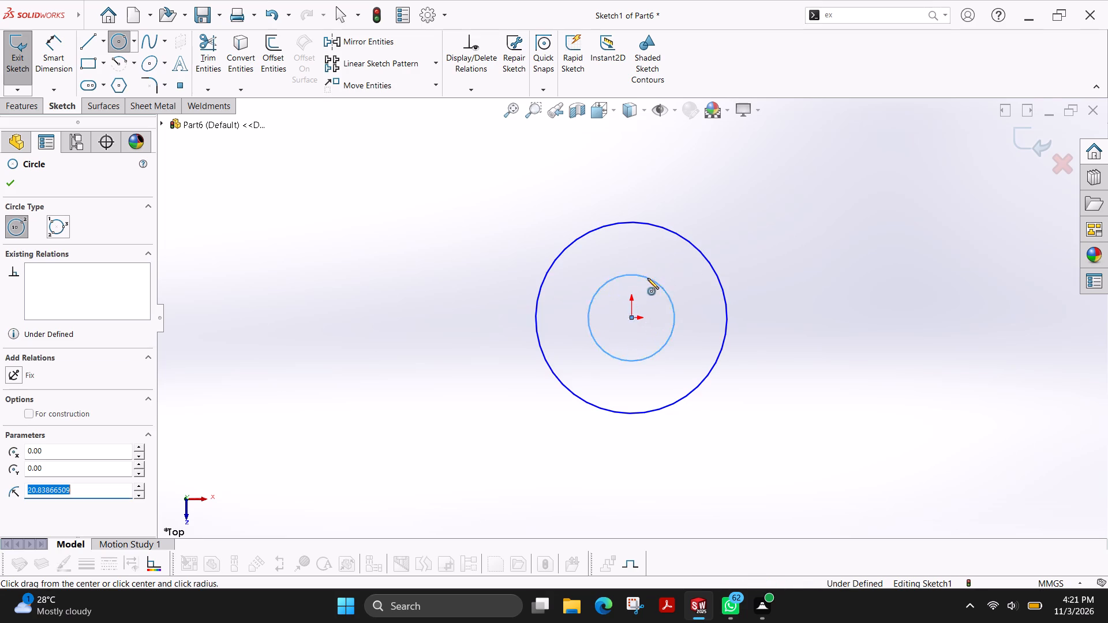
Dimension the outer circle's diameter as 80 mm and the inner circle's diameter as 40 mm.
click(68, 63)
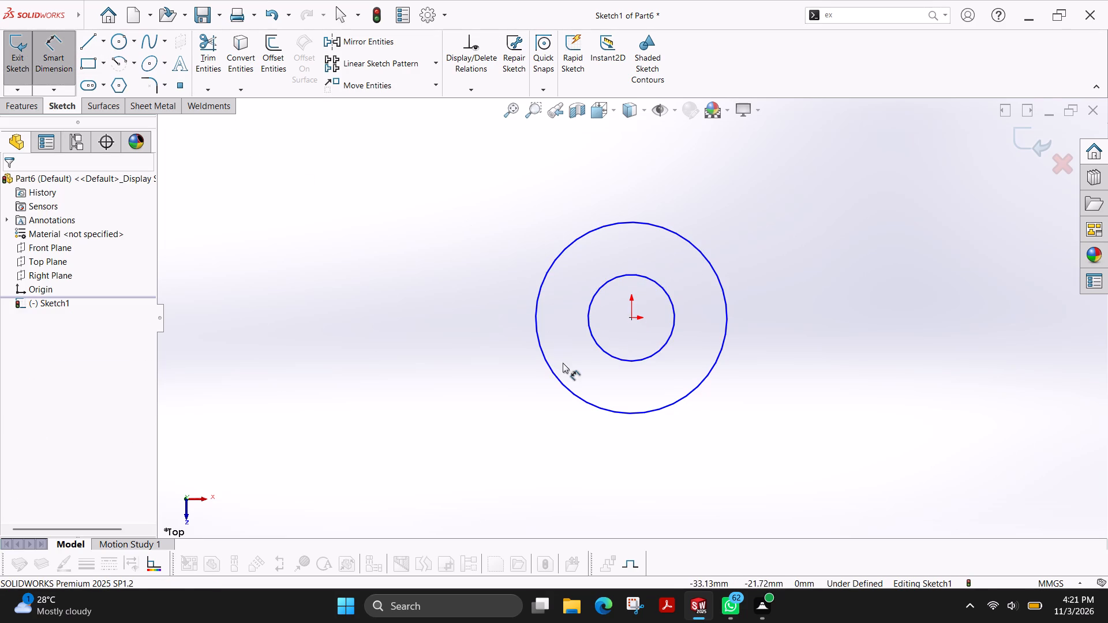
click(556, 379)
click(476, 462)
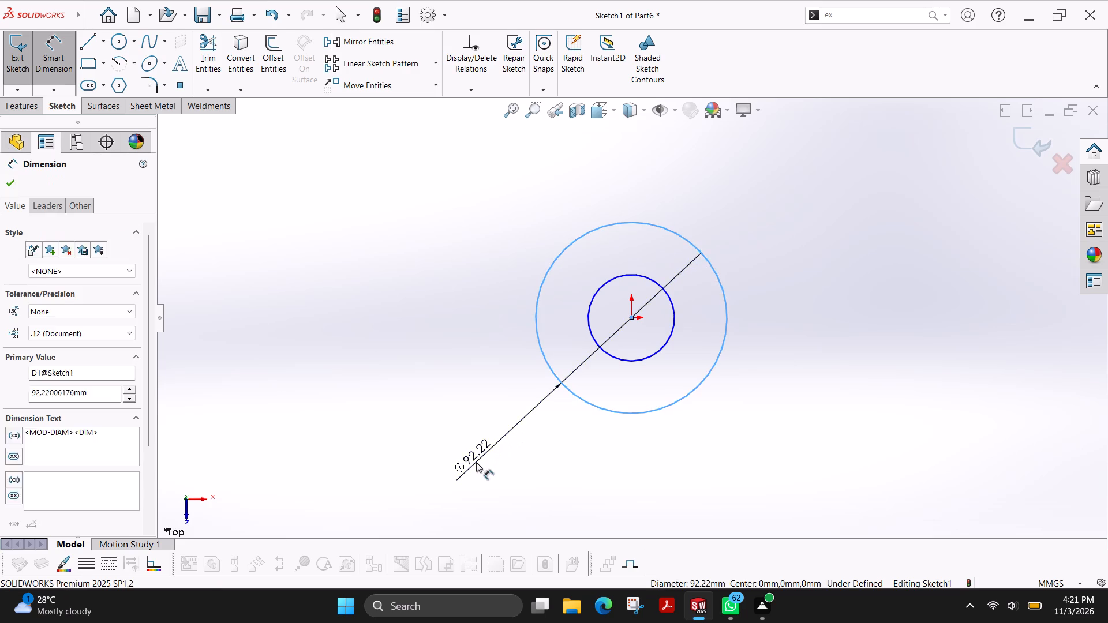
key(8)
key(0)
key(Return)
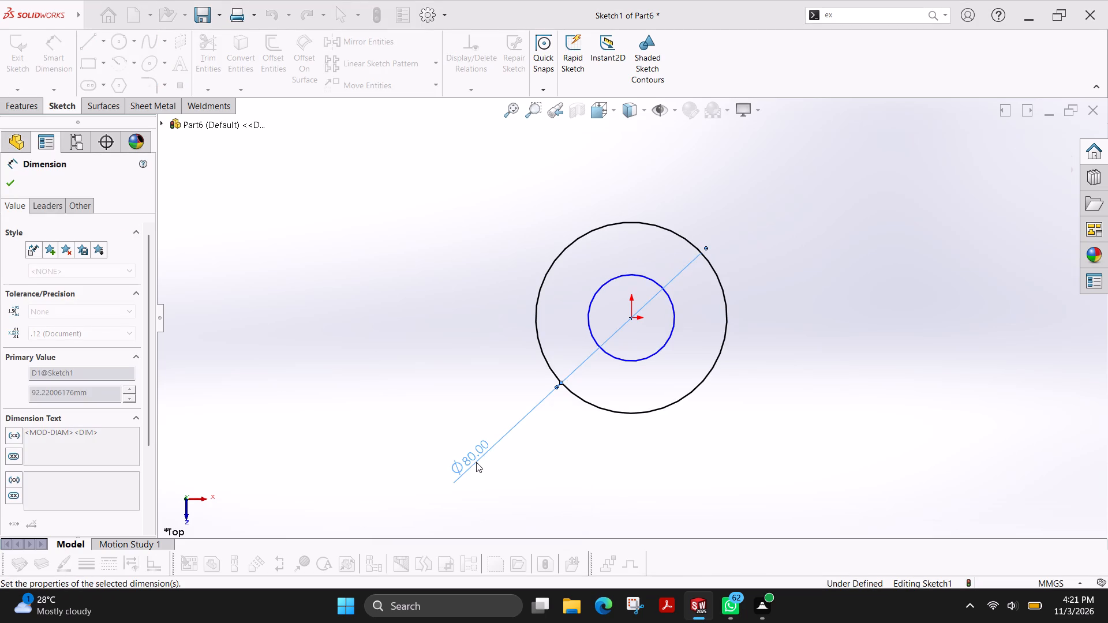
click(668, 336)
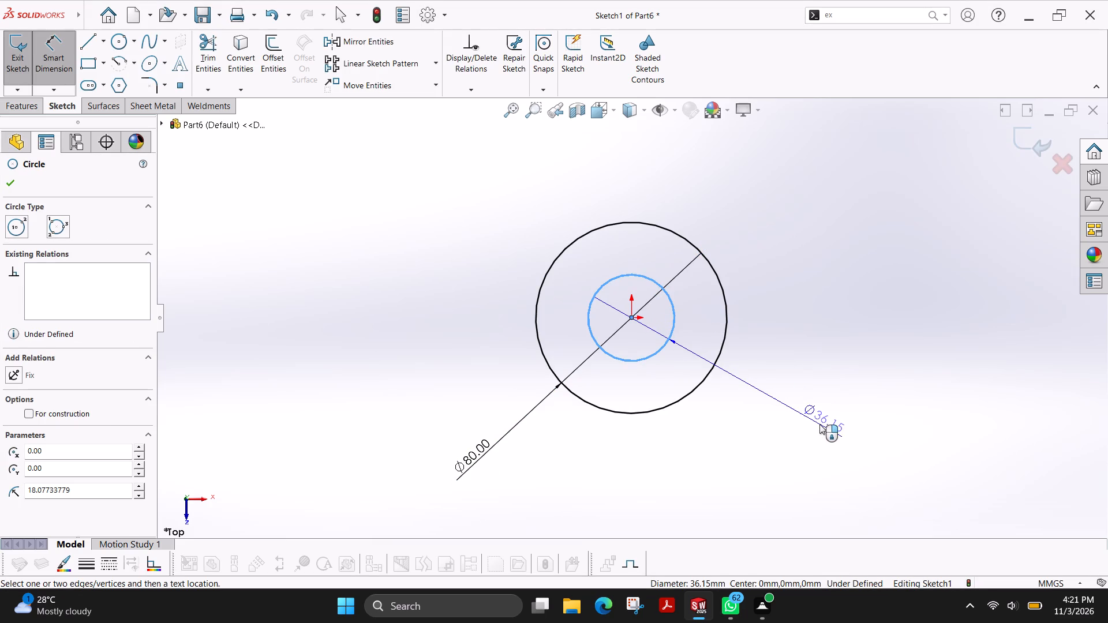
click(819, 424)
text(40)
key(Return)
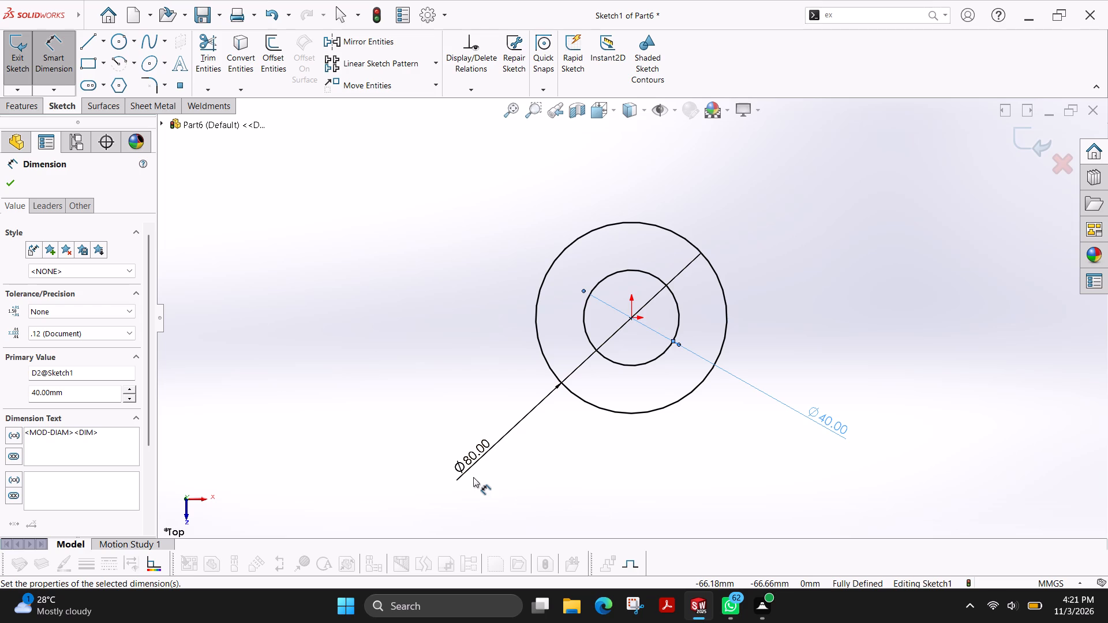
Extrude the ring profile as a boss with a blind depth of 130 mm.
click(25, 110)
click(26, 66)
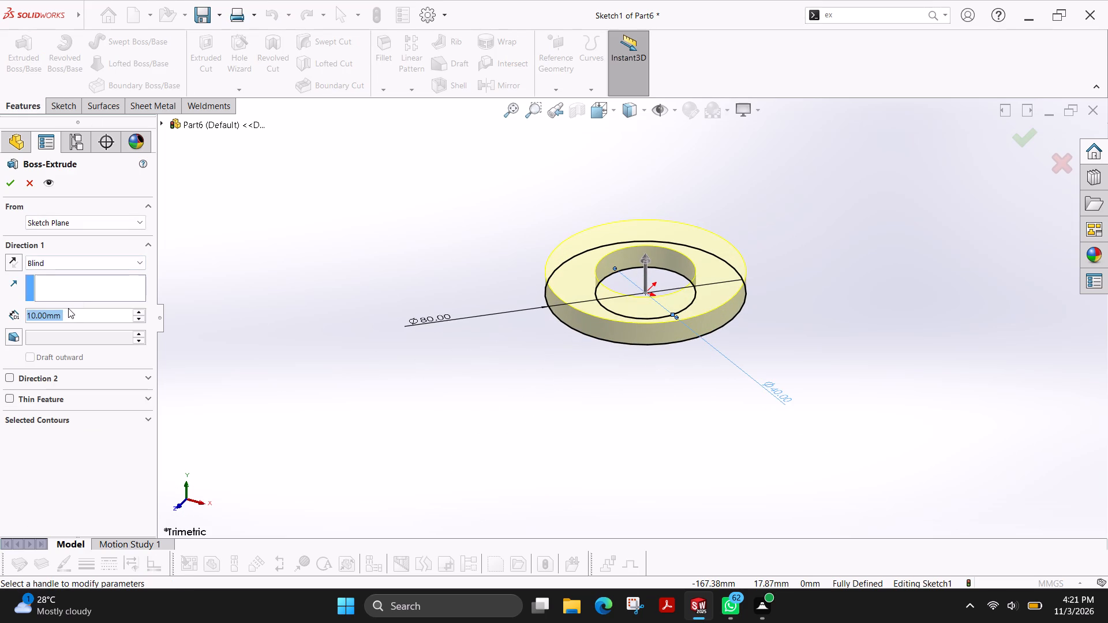
text(130)
key(Return)
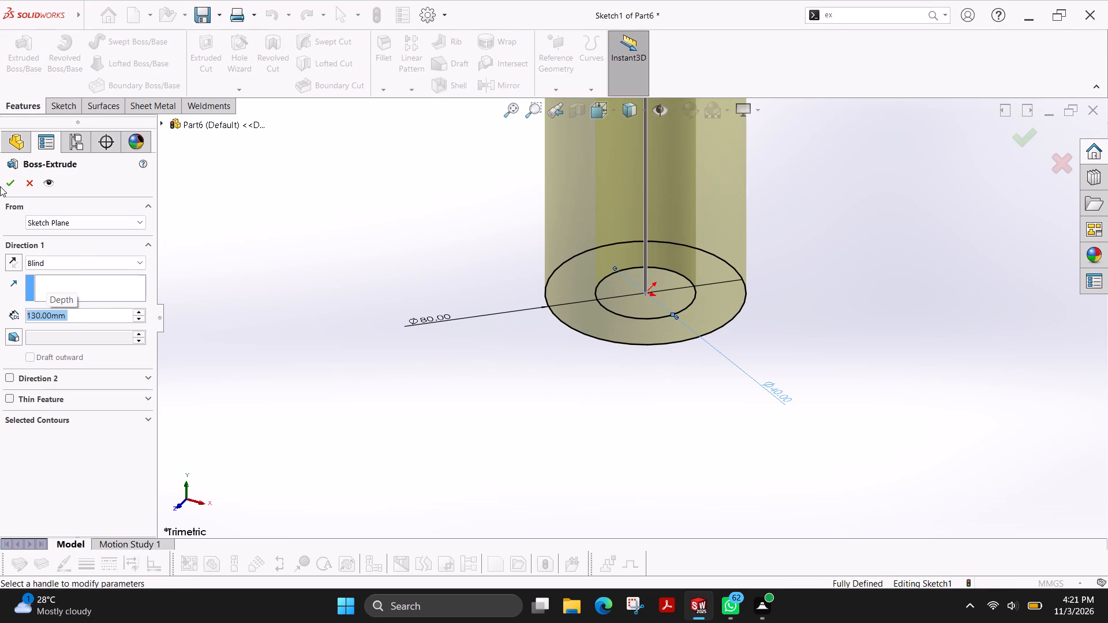
click(9, 184)
Sketch two concentric circles on the Front Plane, radii about 22 mm and 14 mm, centred about 41 mm directly above the origin.
scroll(575, 261, up, 4)
scroll(633, 213, down, 2)
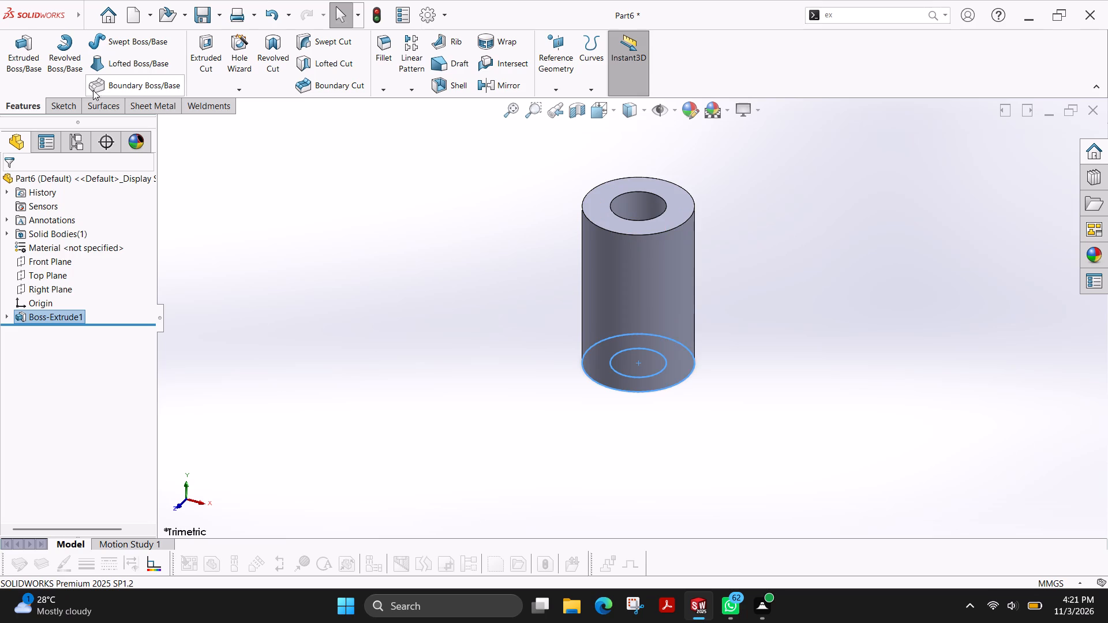
click(61, 108)
click(18, 52)
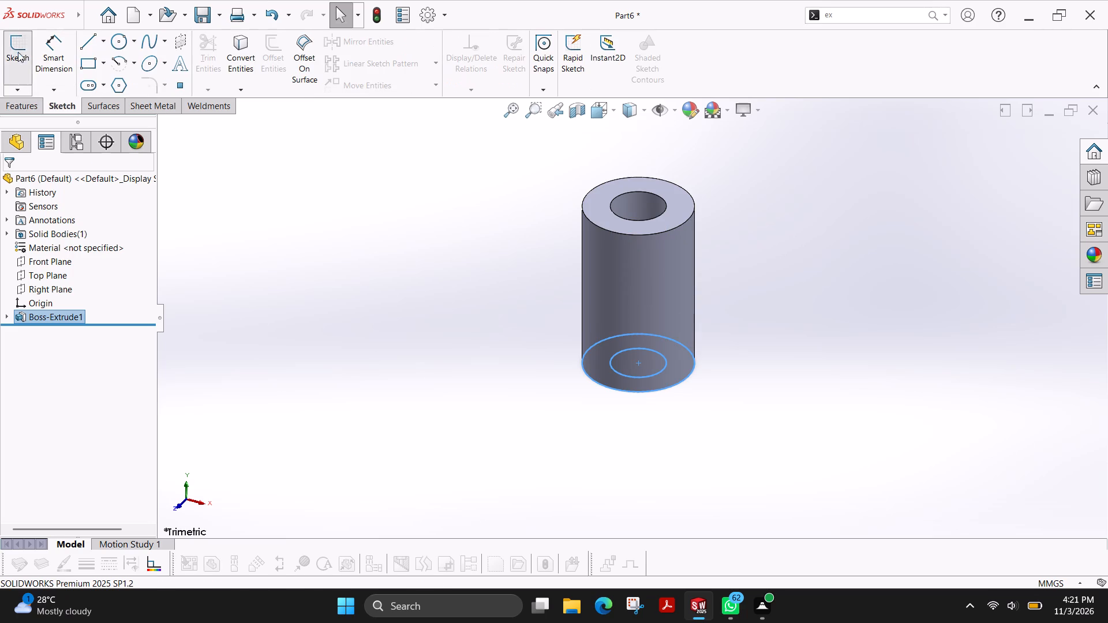
click(161, 122)
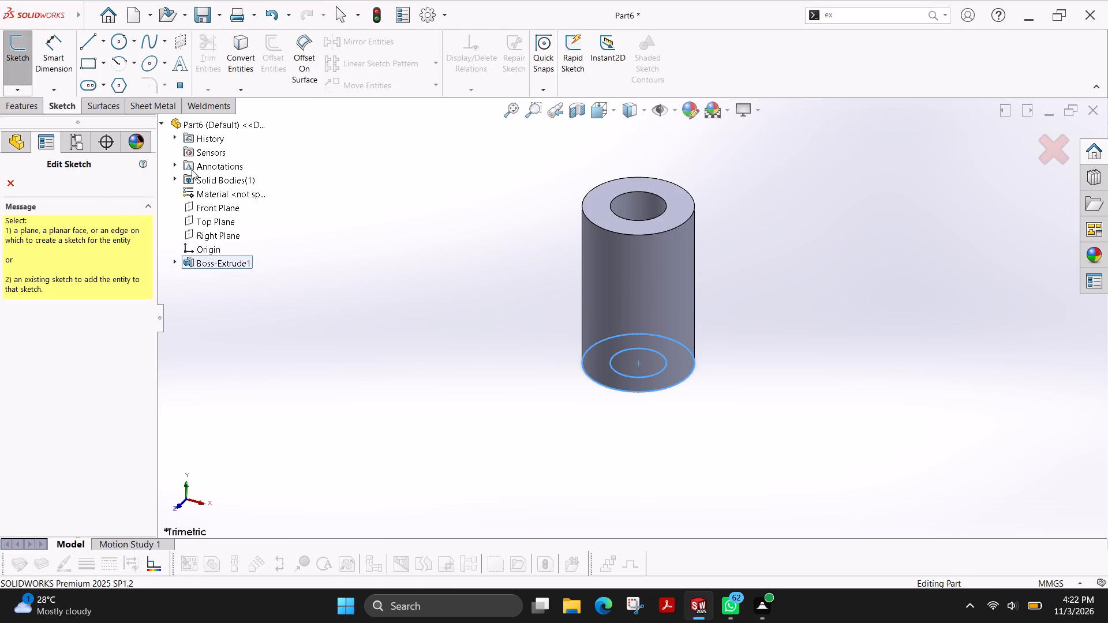
click(215, 207)
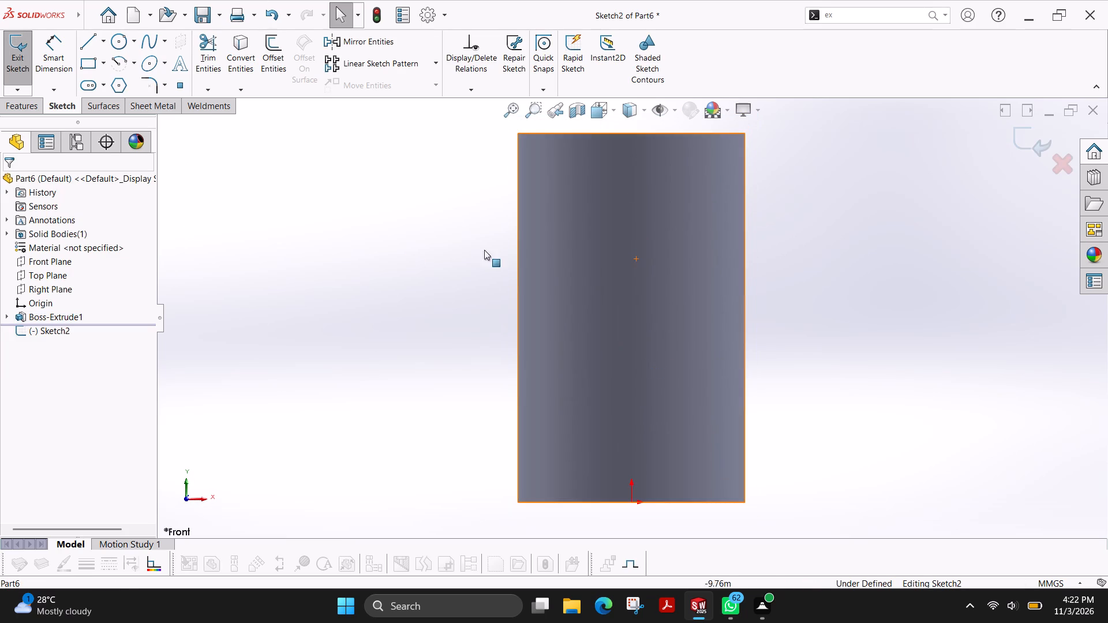
click(120, 39)
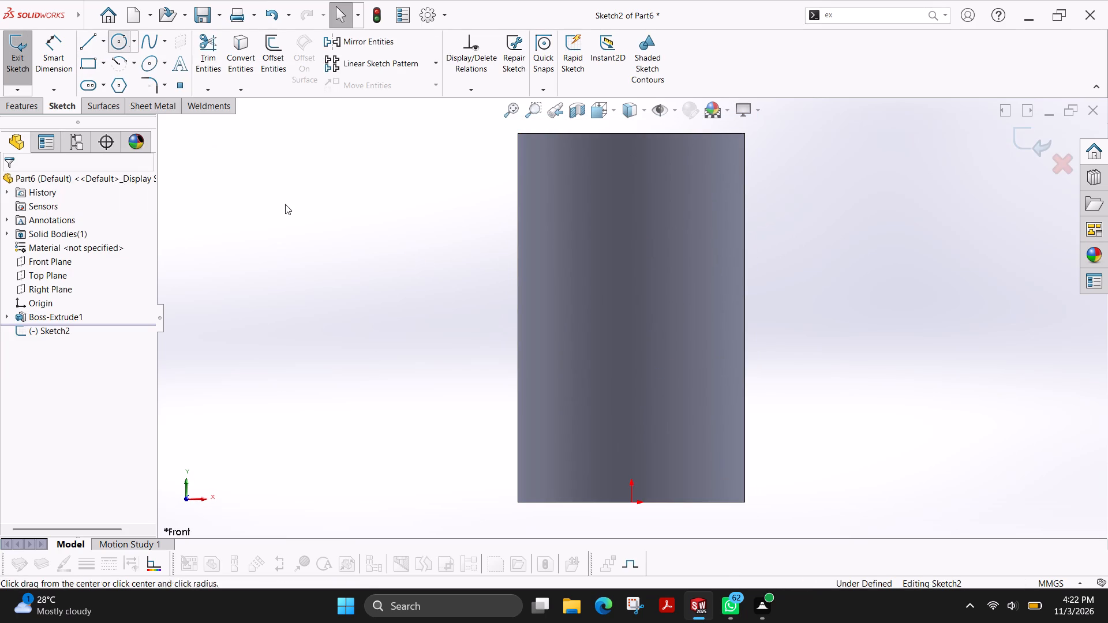
click(632, 385)
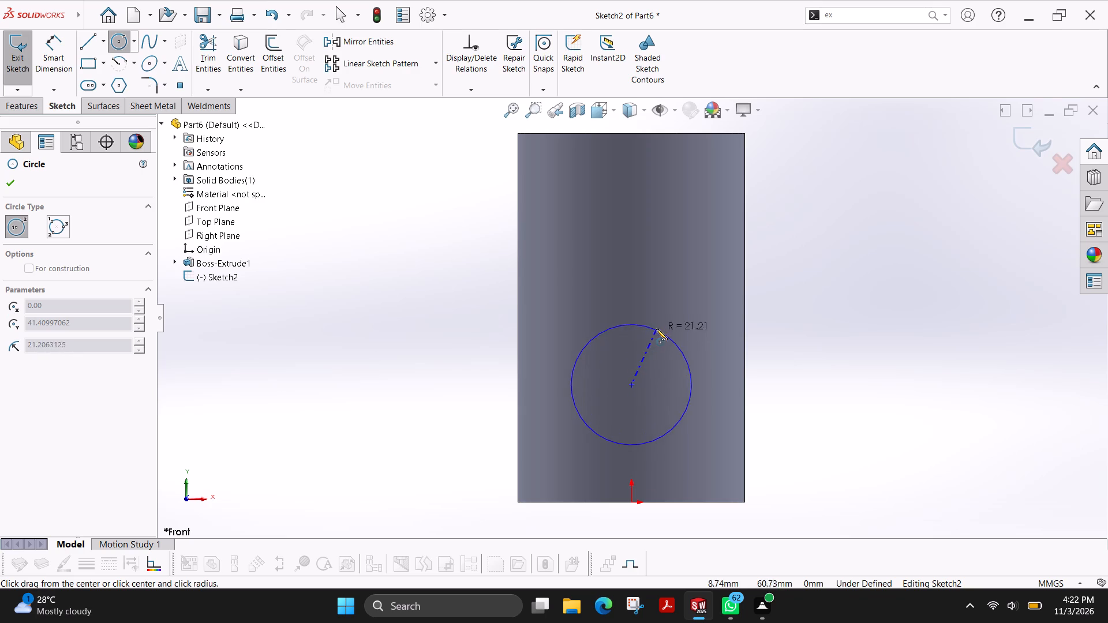
click(656, 329)
click(634, 385)
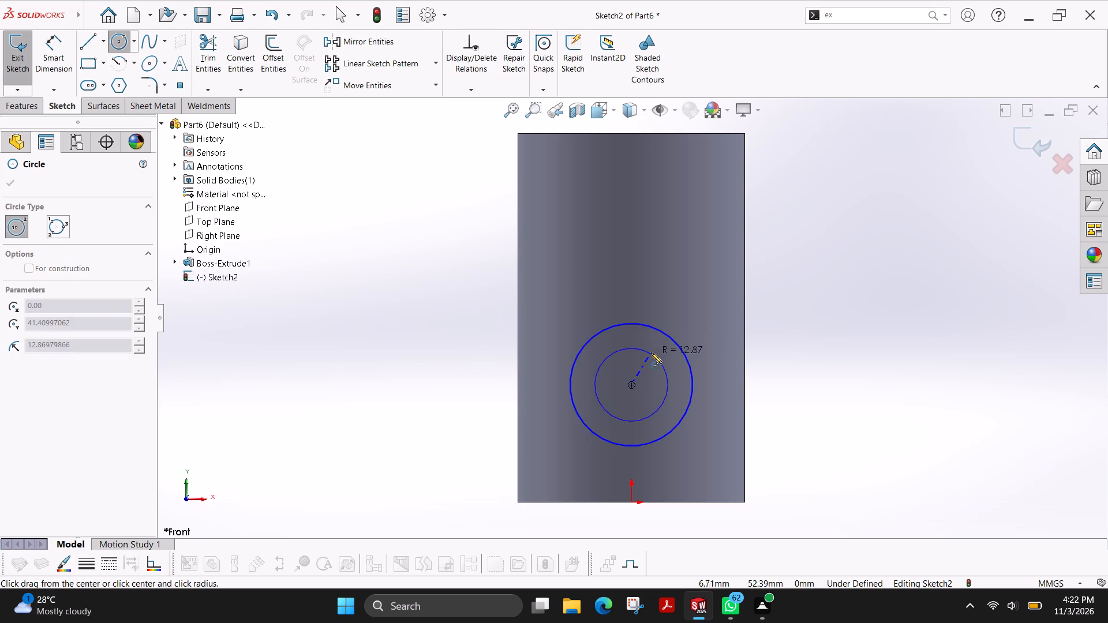
click(651, 351)
Dimension the new outer circle's diameter as 55 mm and the inner circle's diameter as 40 mm.
click(54, 57)
scroll(522, 300, up, 2)
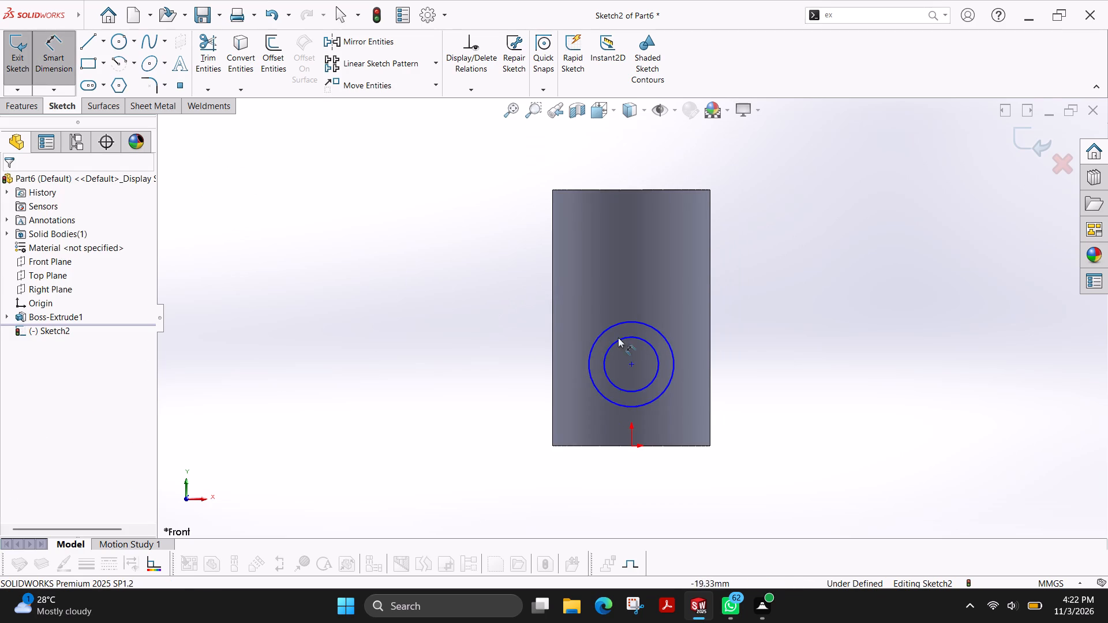
click(664, 334)
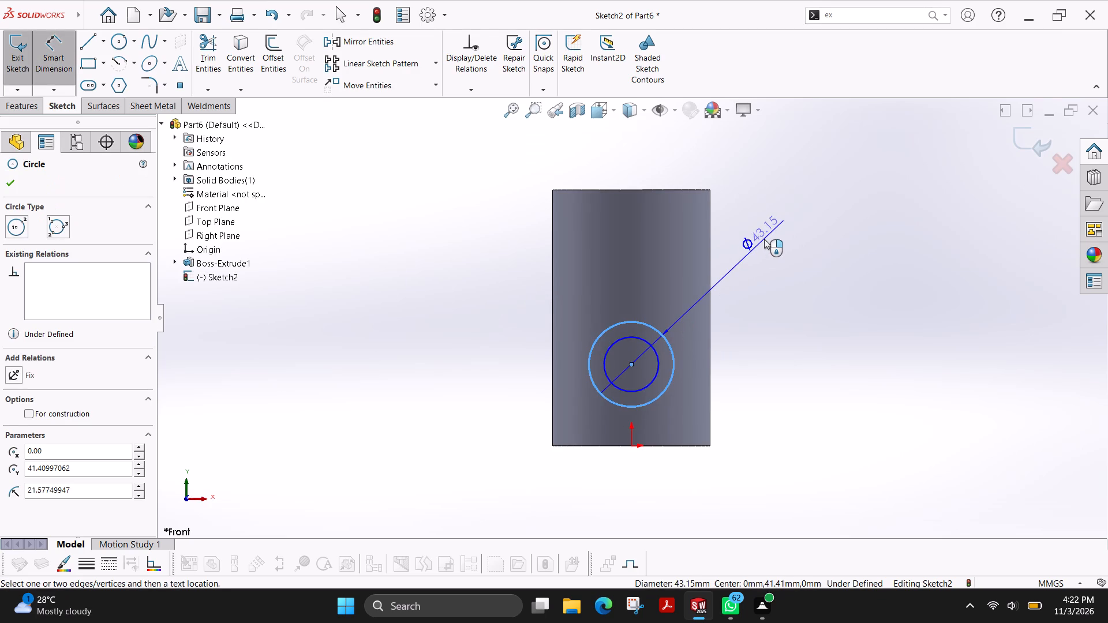
click(764, 239)
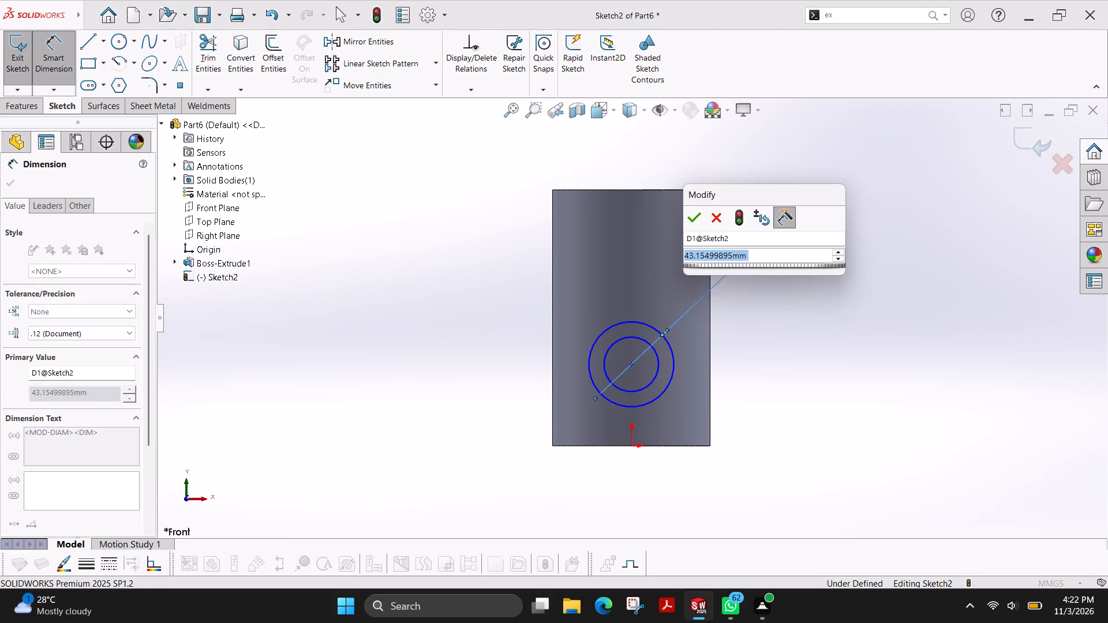
text(55)
key(Return)
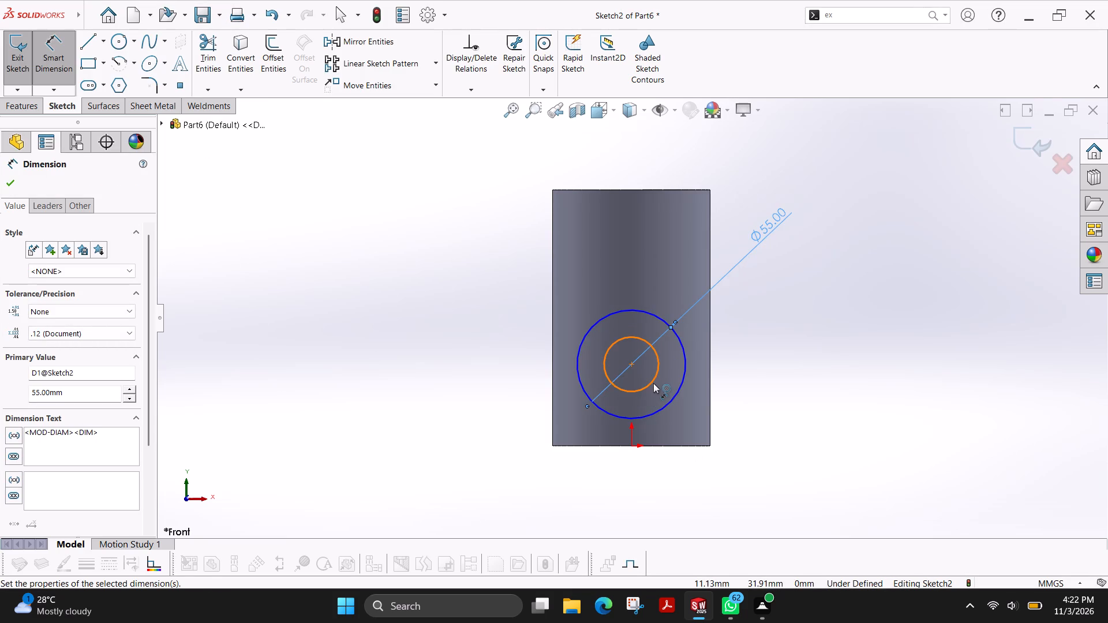
click(653, 383)
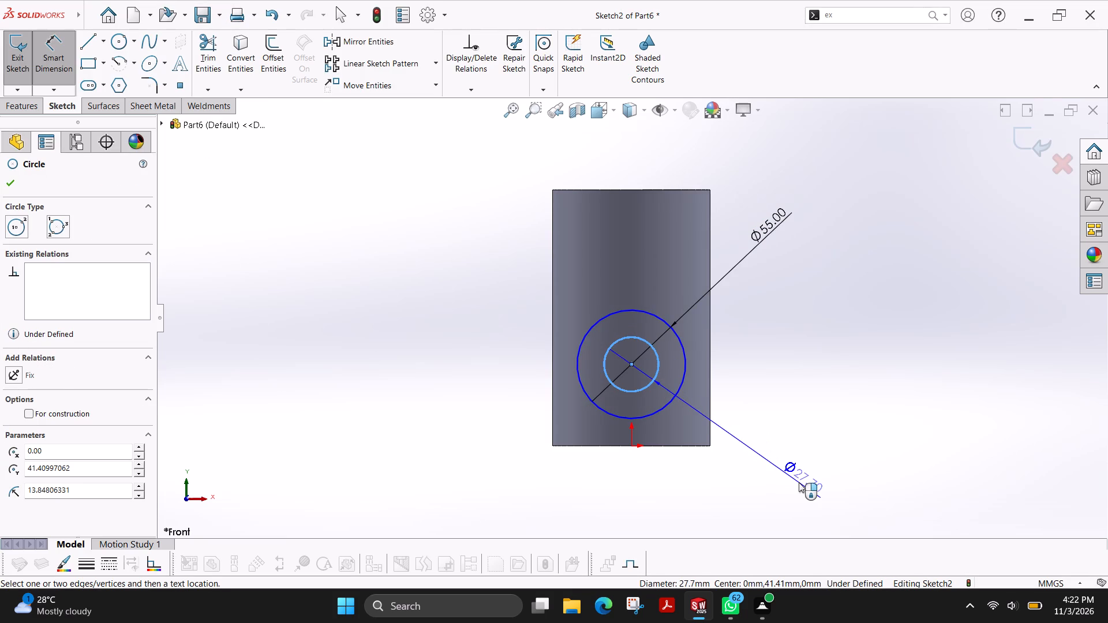
click(799, 482)
text(40)
key(Return)
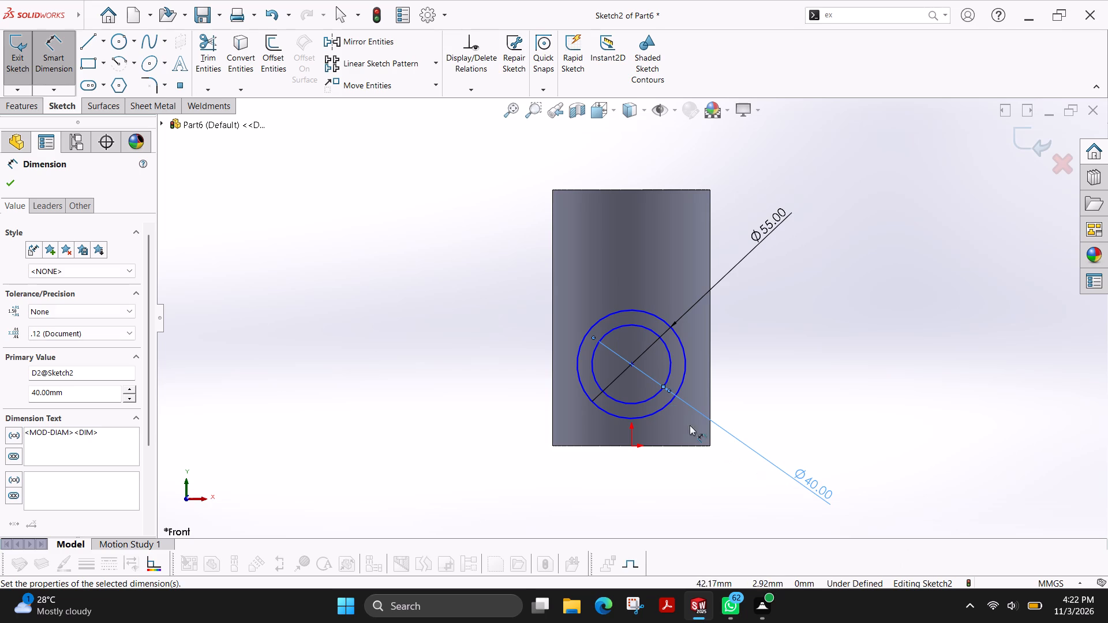
Dimension the circles' centre 40 mm above the cylinder's bottom edge.
click(630, 364)
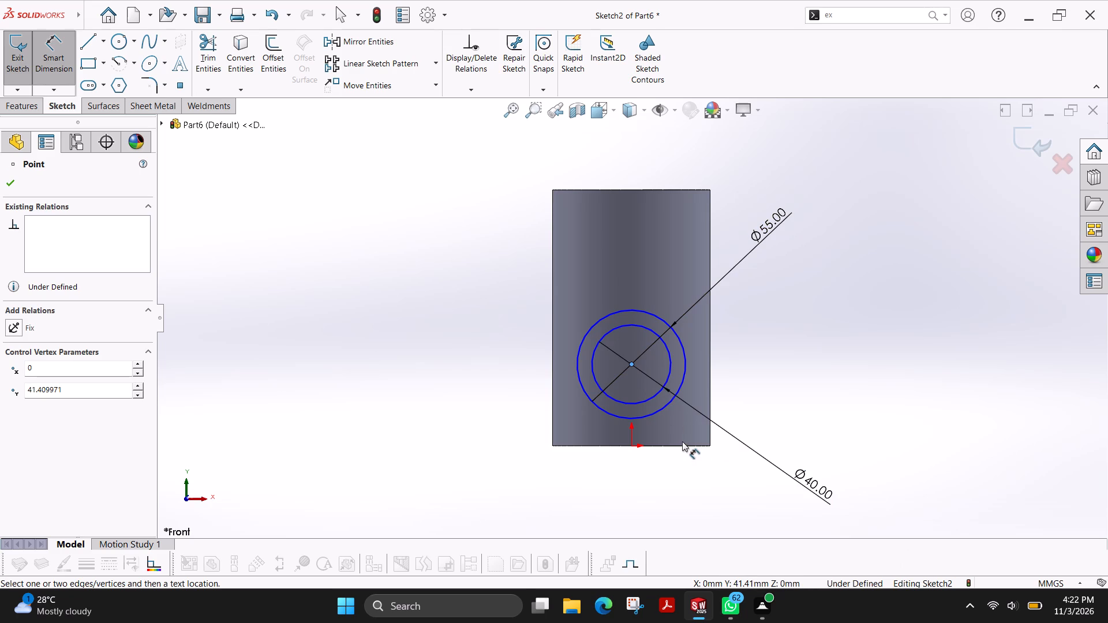
click(682, 446)
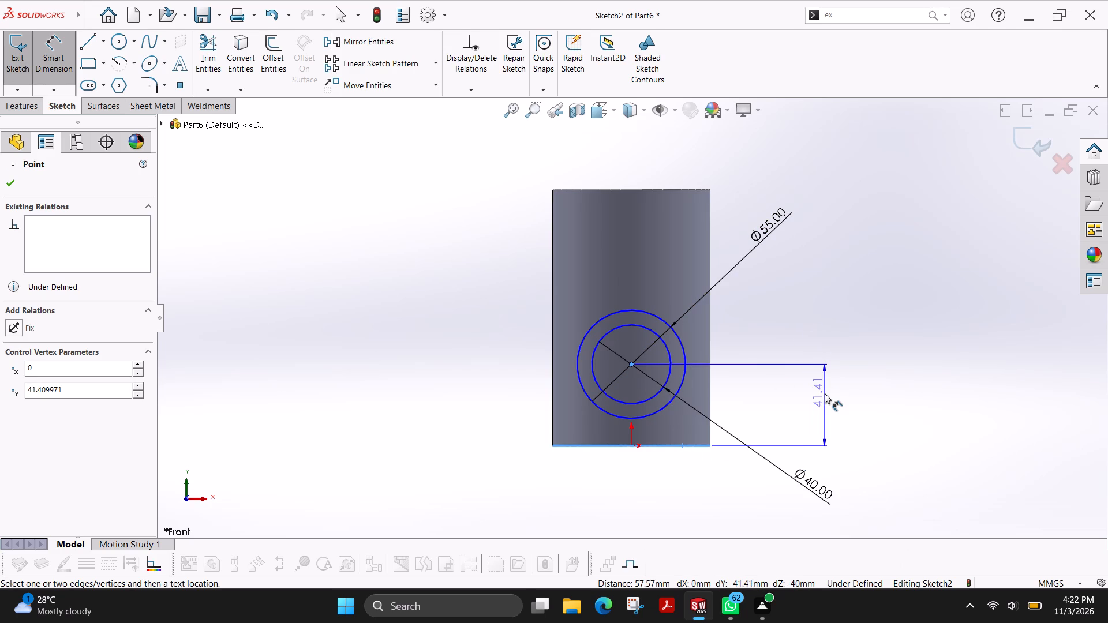
click(825, 393)
text(40)
key(Return)
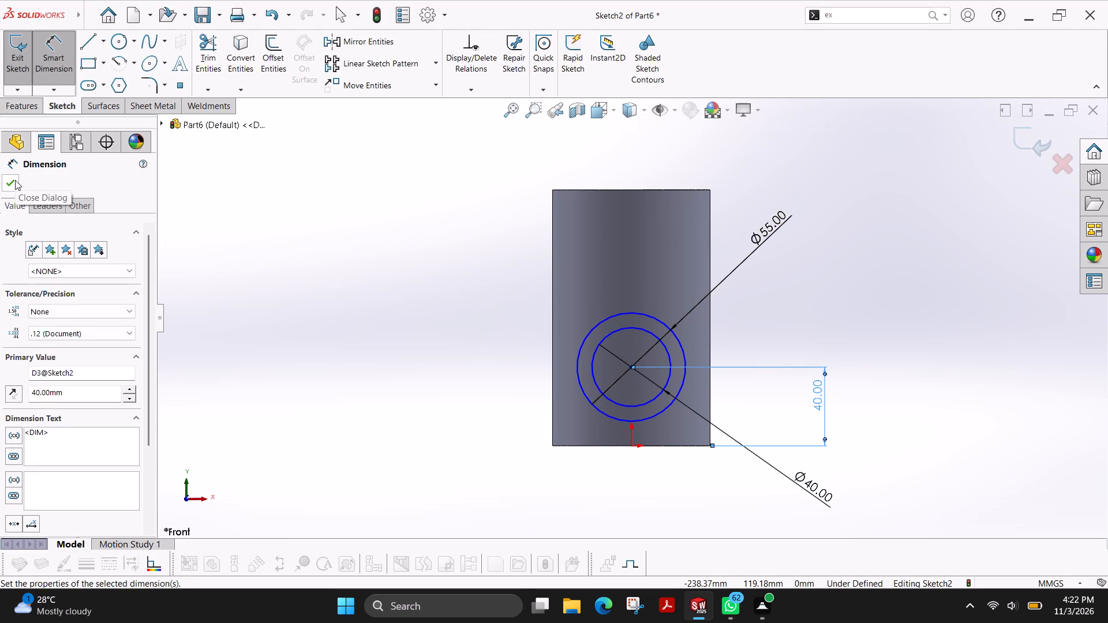
Extrude the two-circle profile as a Mid Plane boss with a total depth of 120 mm.
click(23, 109)
click(15, 67)
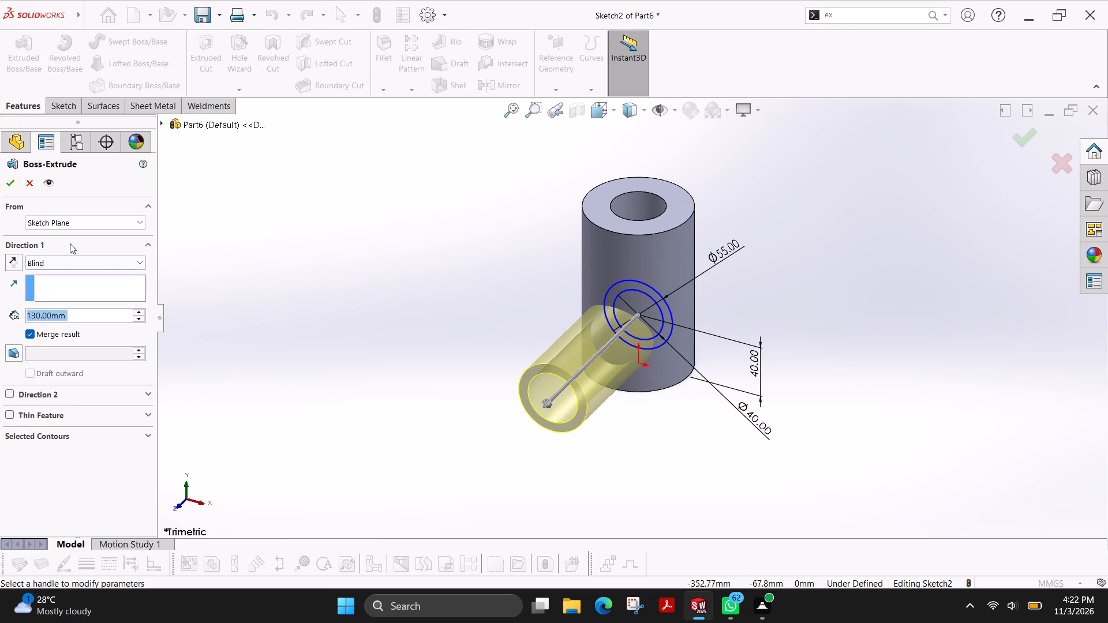
click(60, 260)
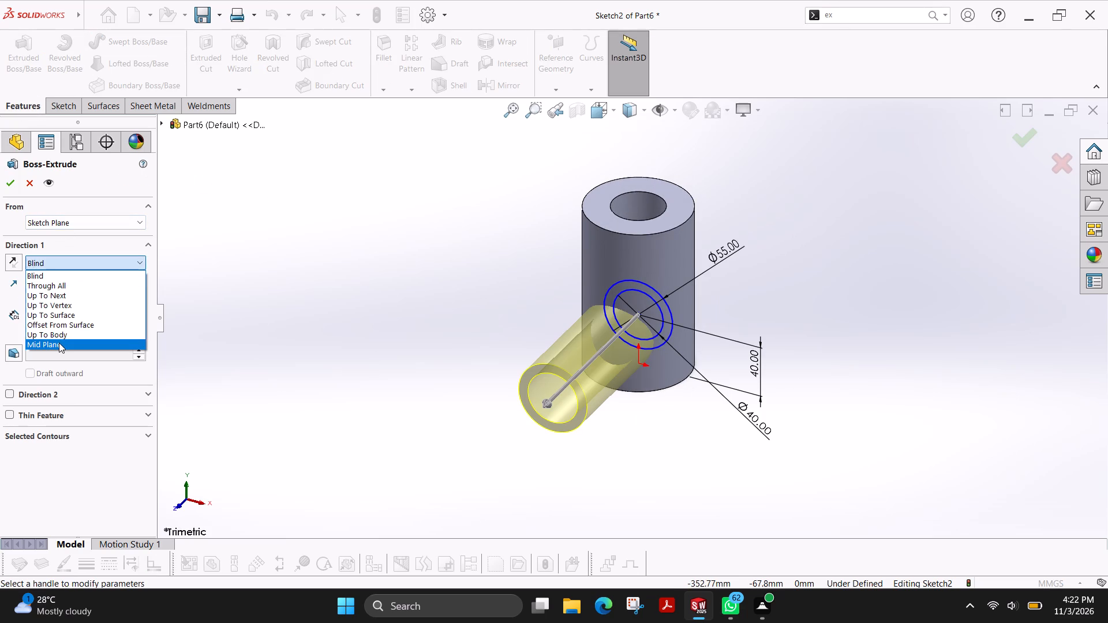
click(59, 343)
text(120)
key(Return)
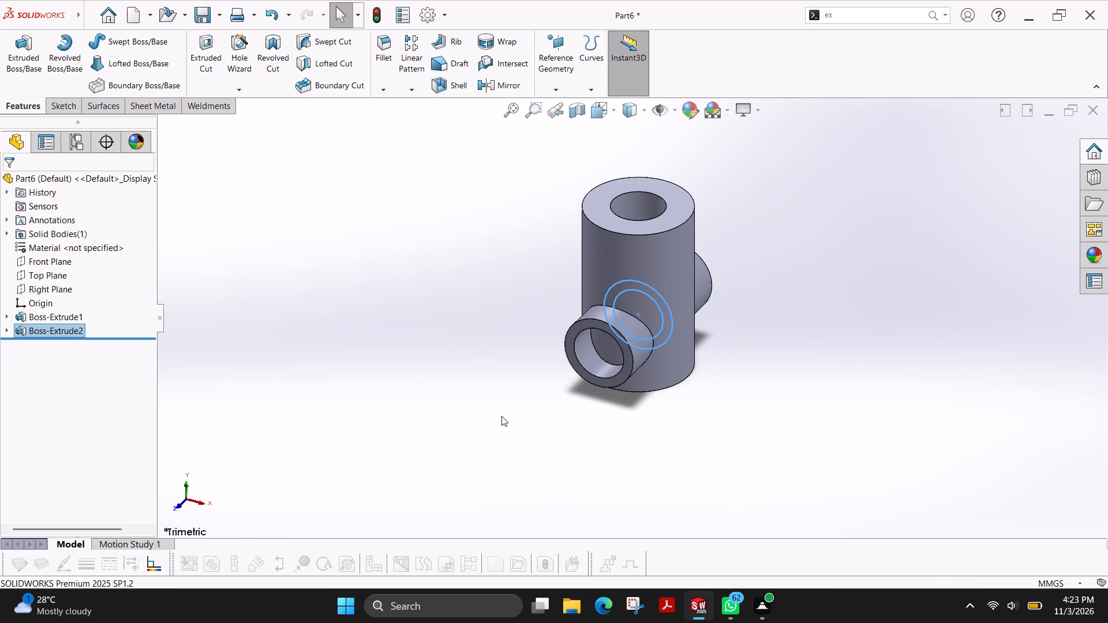
Start a sketch on the Front Plane and draw a horizontal line about 174 mm long across the upper part of the cylinder.
middle_drag(501, 416, 516, 344)
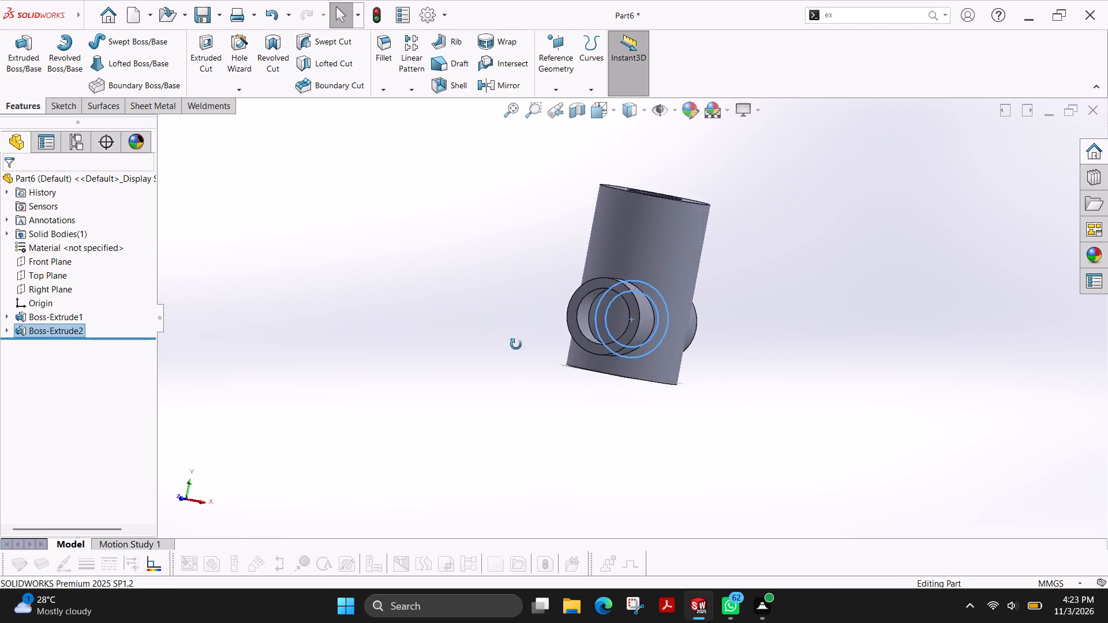
middle_drag(516, 344, 533, 408)
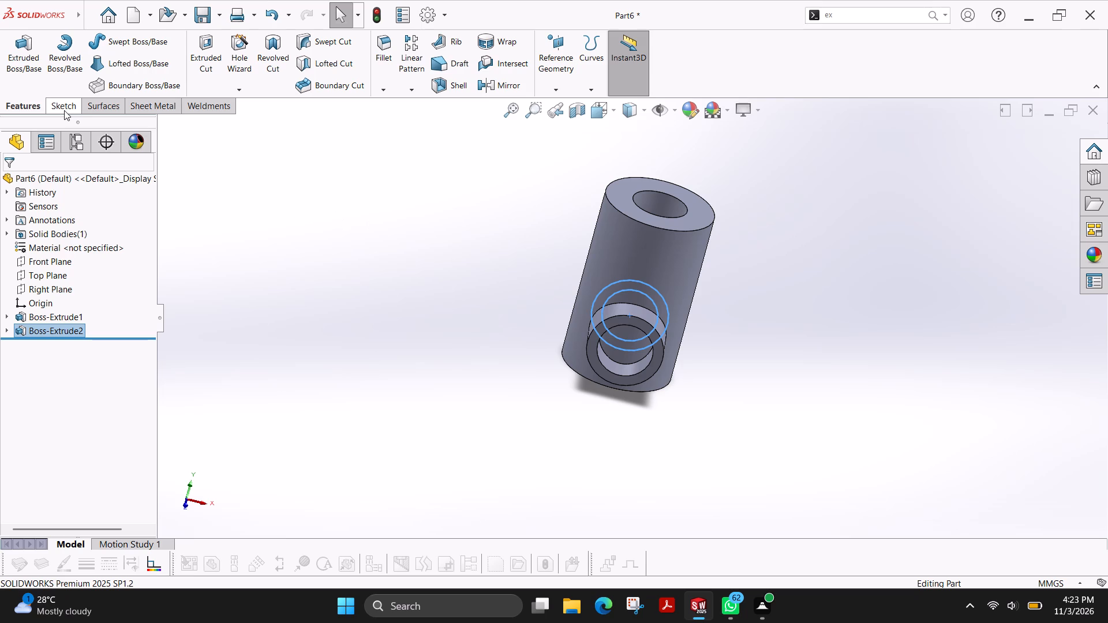
click(21, 59)
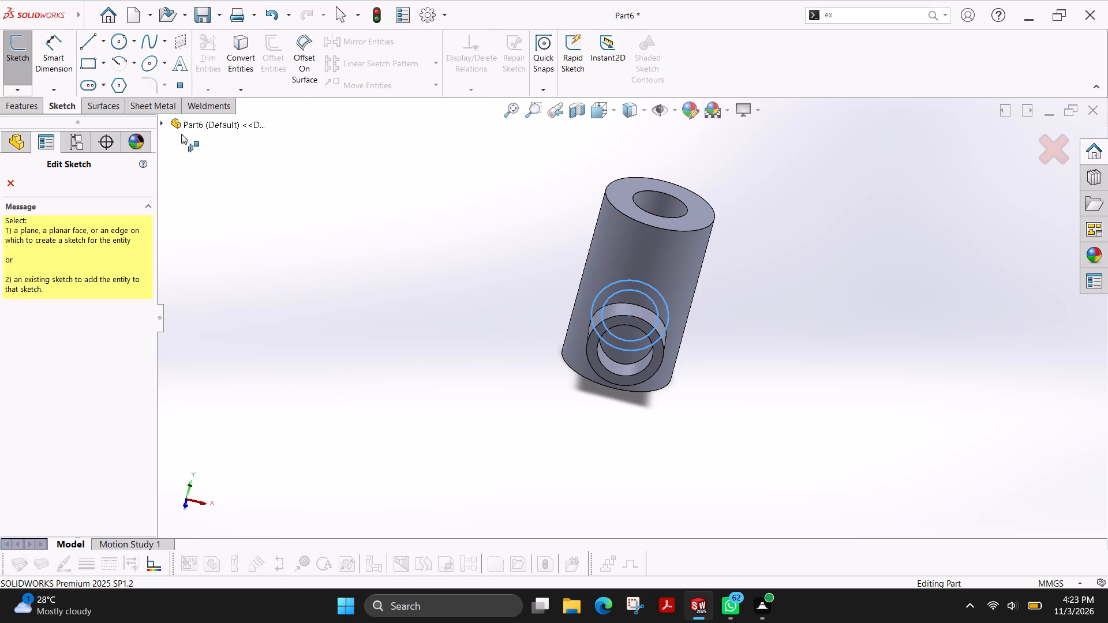
click(160, 125)
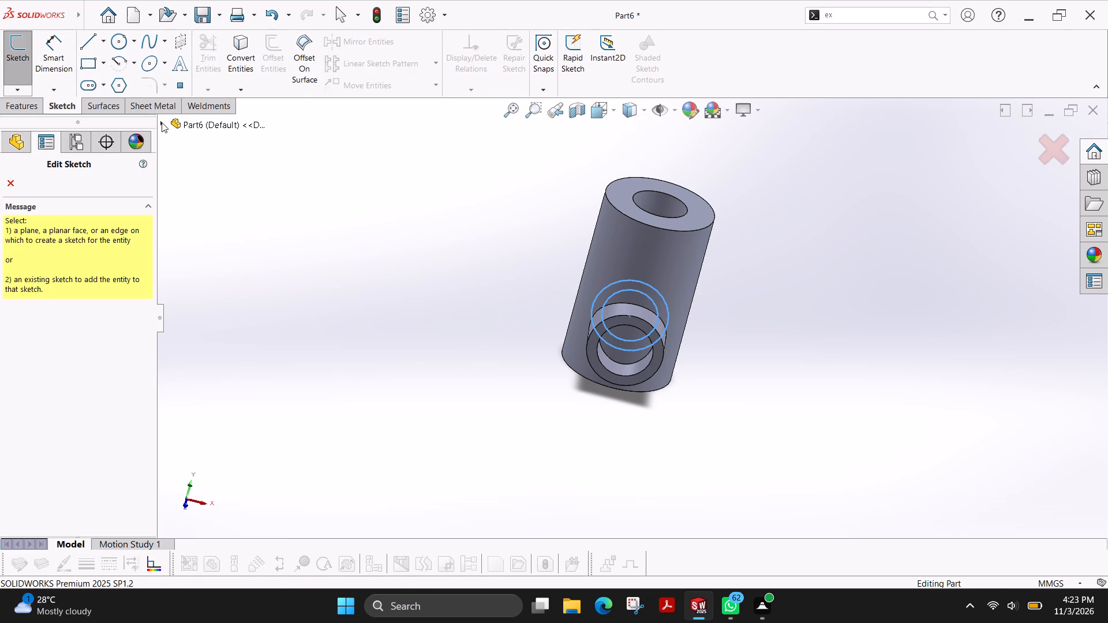
click(162, 121)
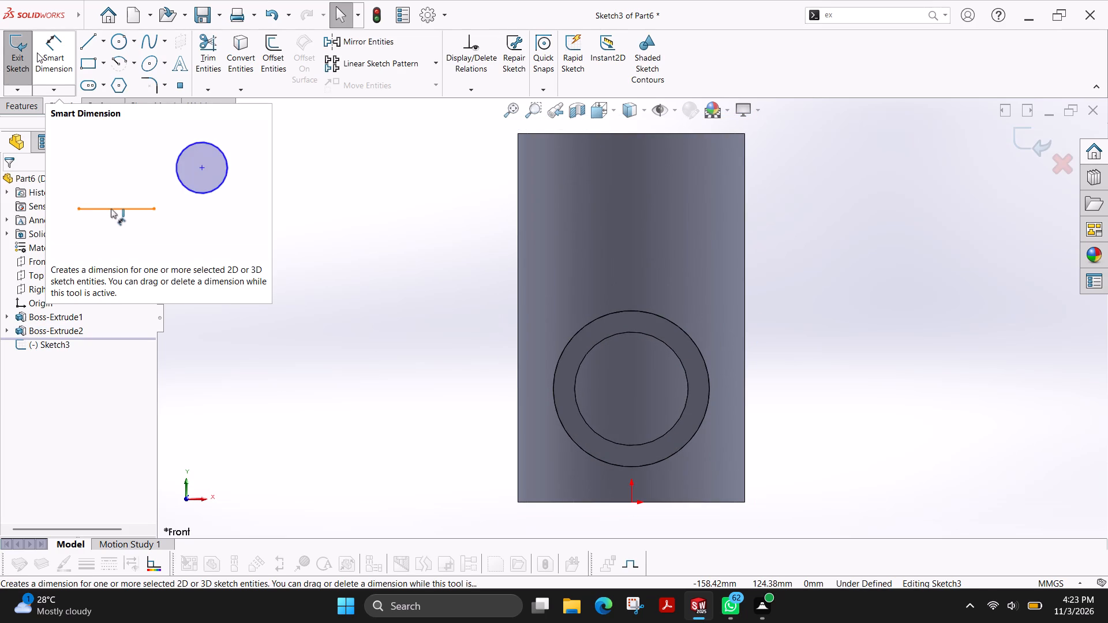
click(85, 43)
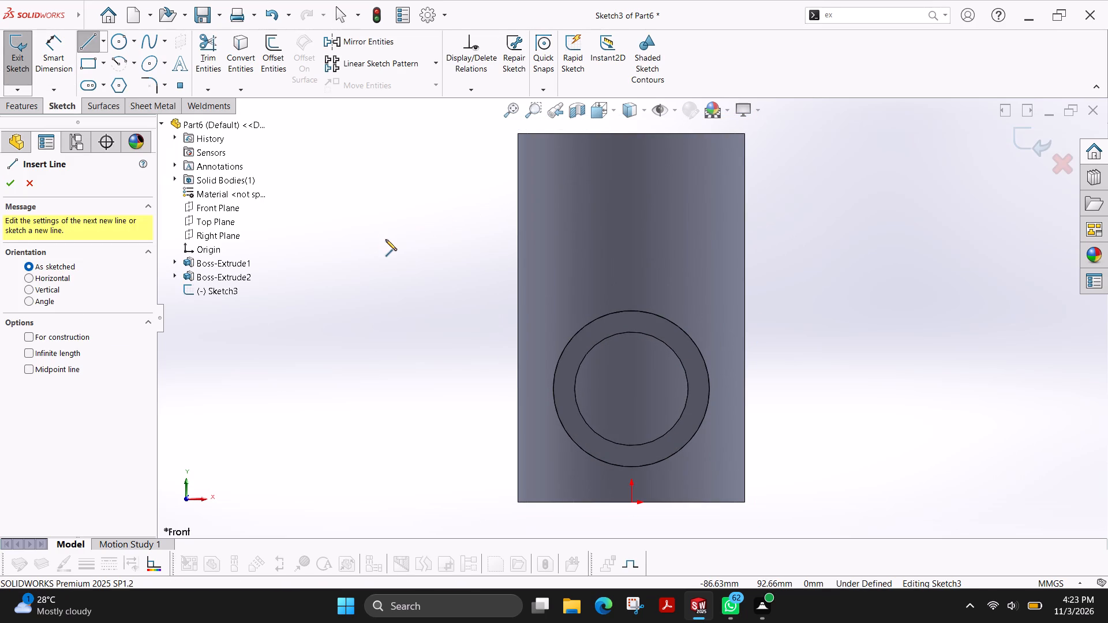
click(385, 239)
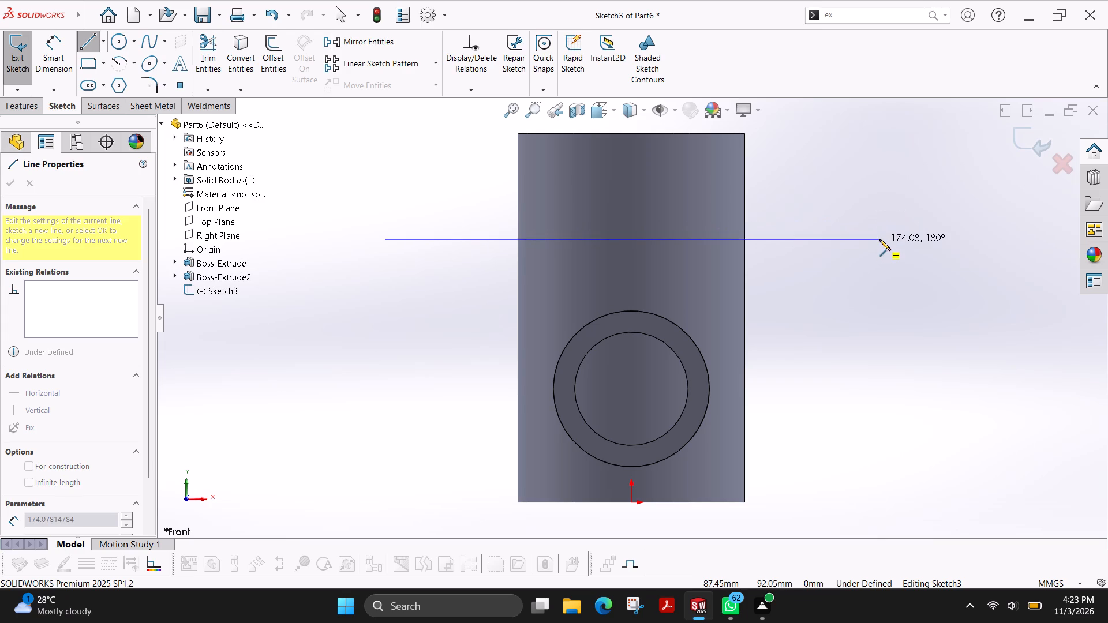
click(879, 239)
key(Escape)
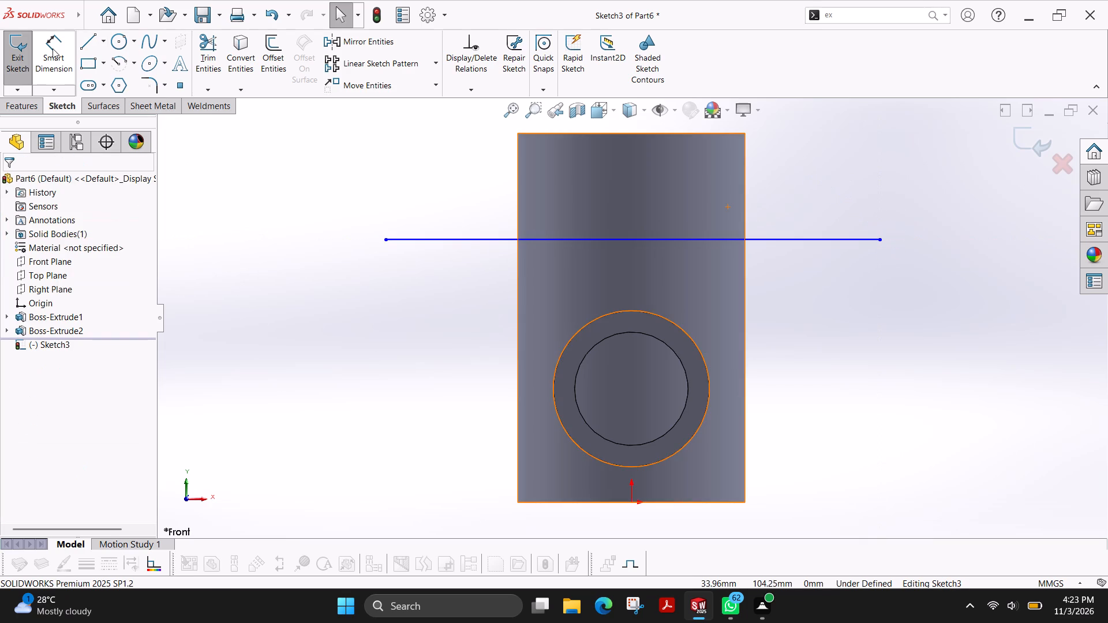
Dimension the horizontal line 35 mm below the cylinder's top edge.
click(53, 48)
click(669, 135)
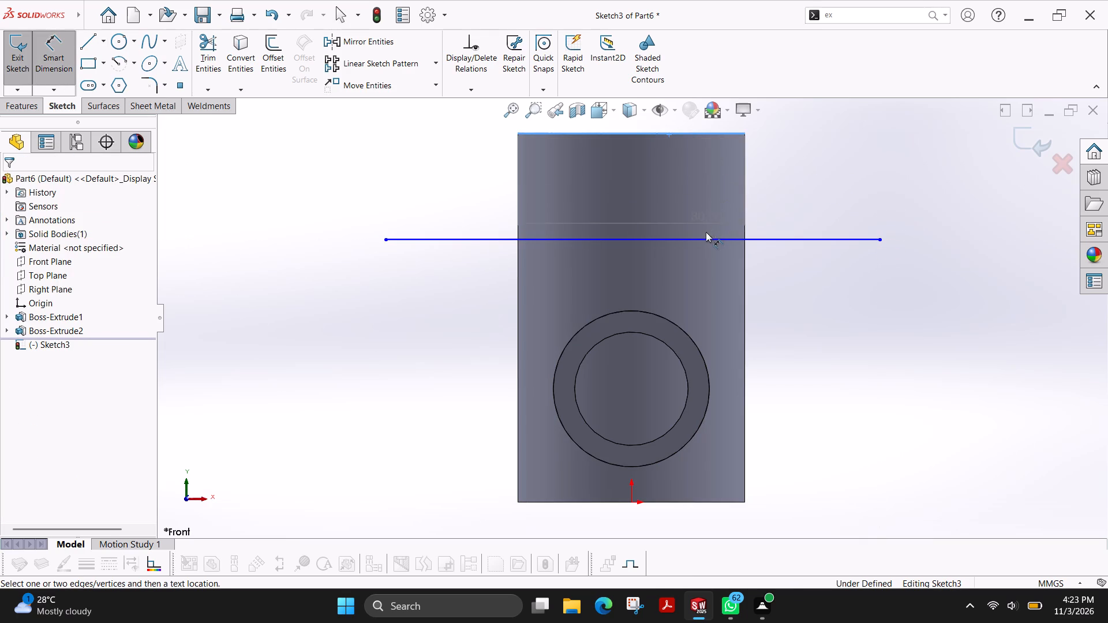
click(706, 238)
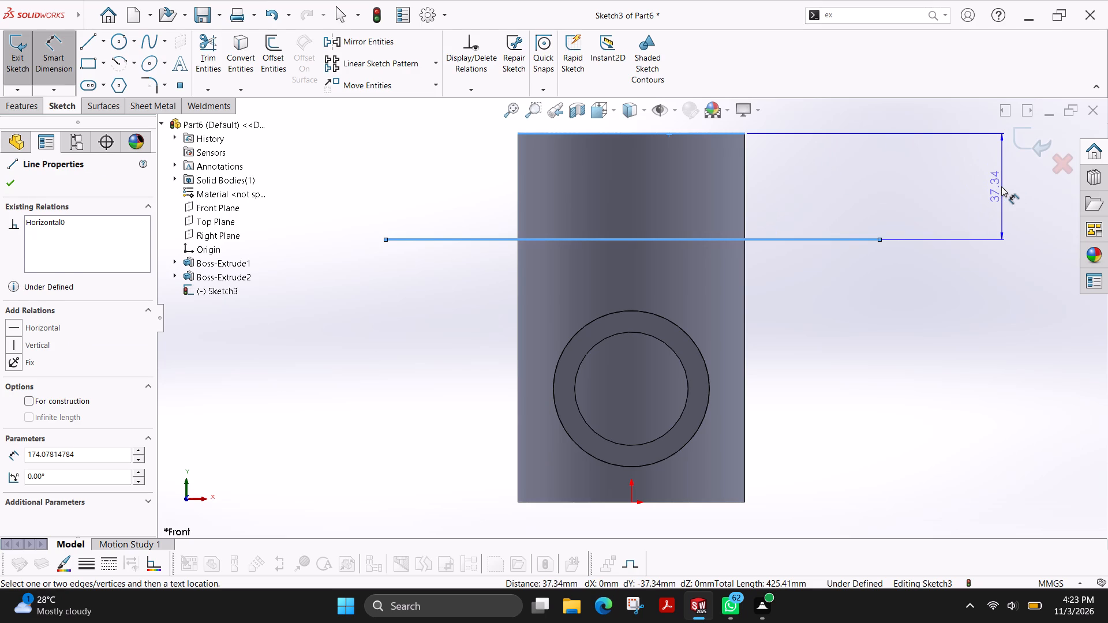
text(35)
key(Return)
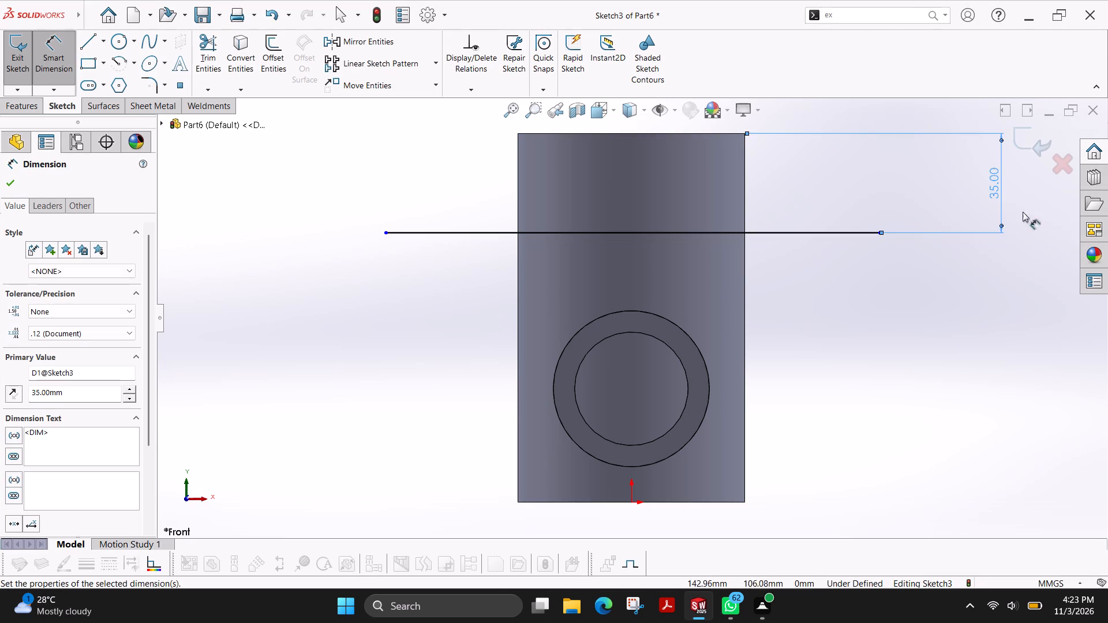
Sketch a vertical line about 179 mm long from the origin up past the cylinder's top edge.
scroll(673, 170, up, 2)
scroll(673, 172, down, 2)
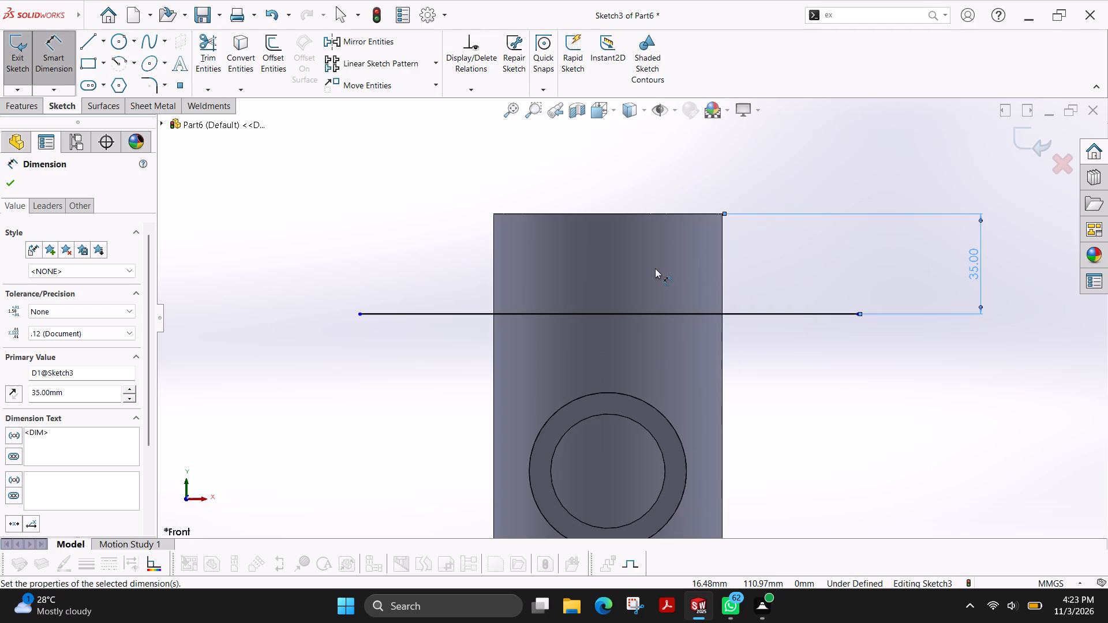
click(81, 42)
scroll(841, 405, up, 1)
scroll(637, 467, up, 1)
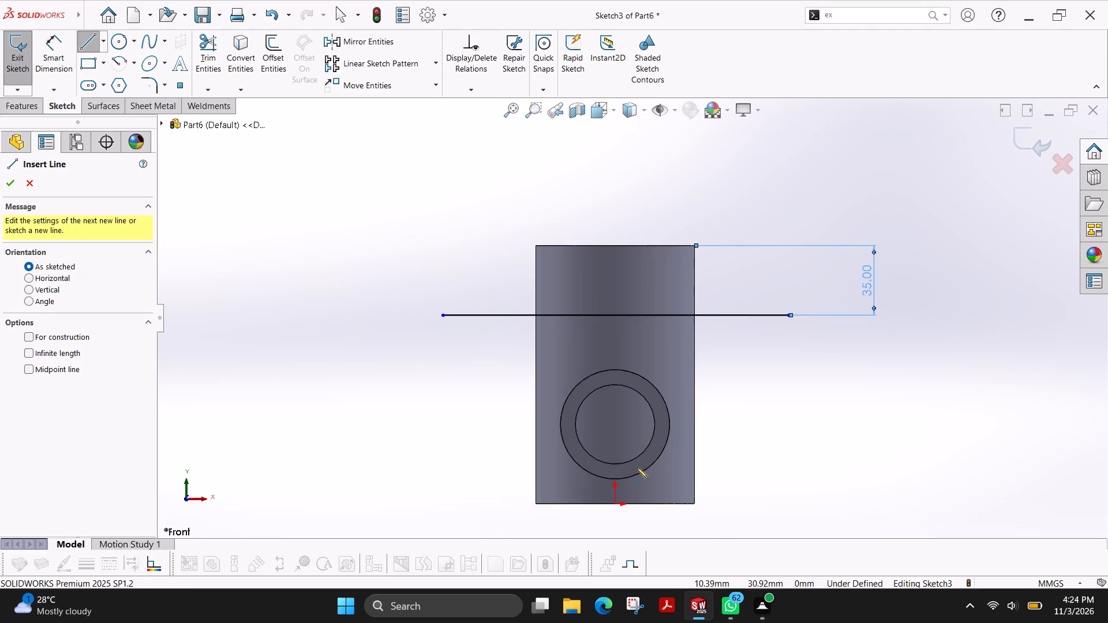
click(612, 505)
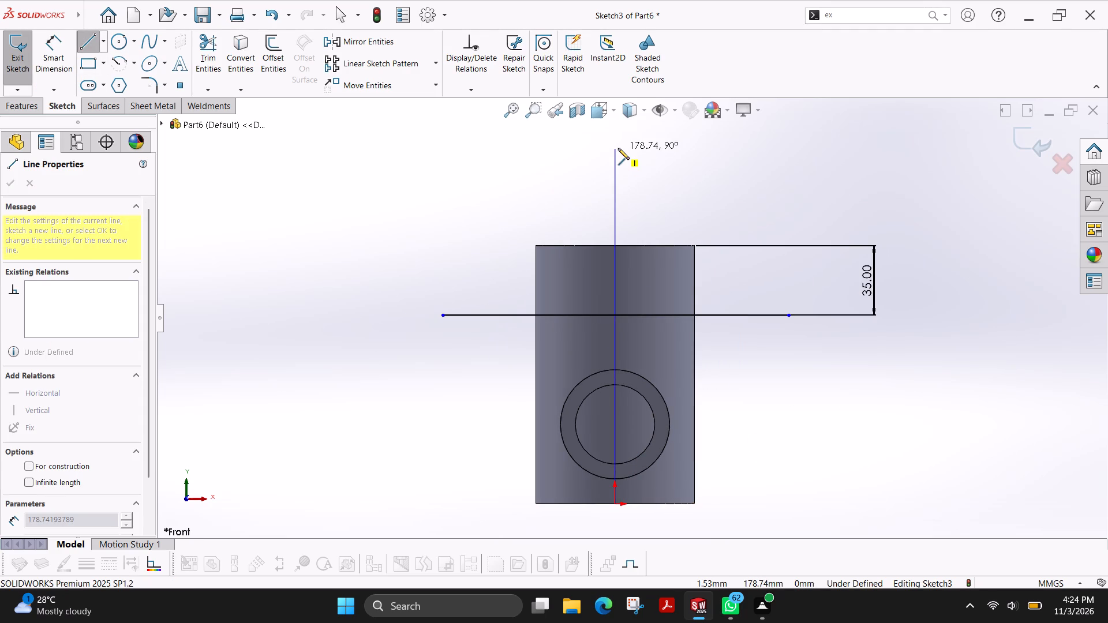
click(618, 148)
key(Escape)
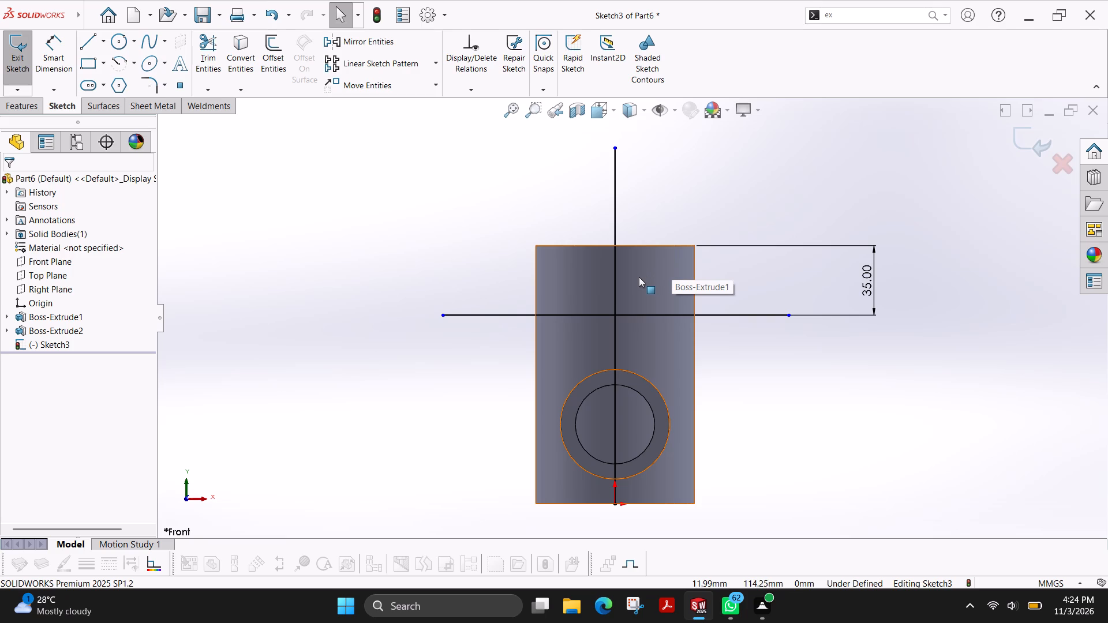
Sketch two circles centred on the horizontal line, about 61 mm left and 63 mm right of the vertical line.
scroll(699, 292, down, 1)
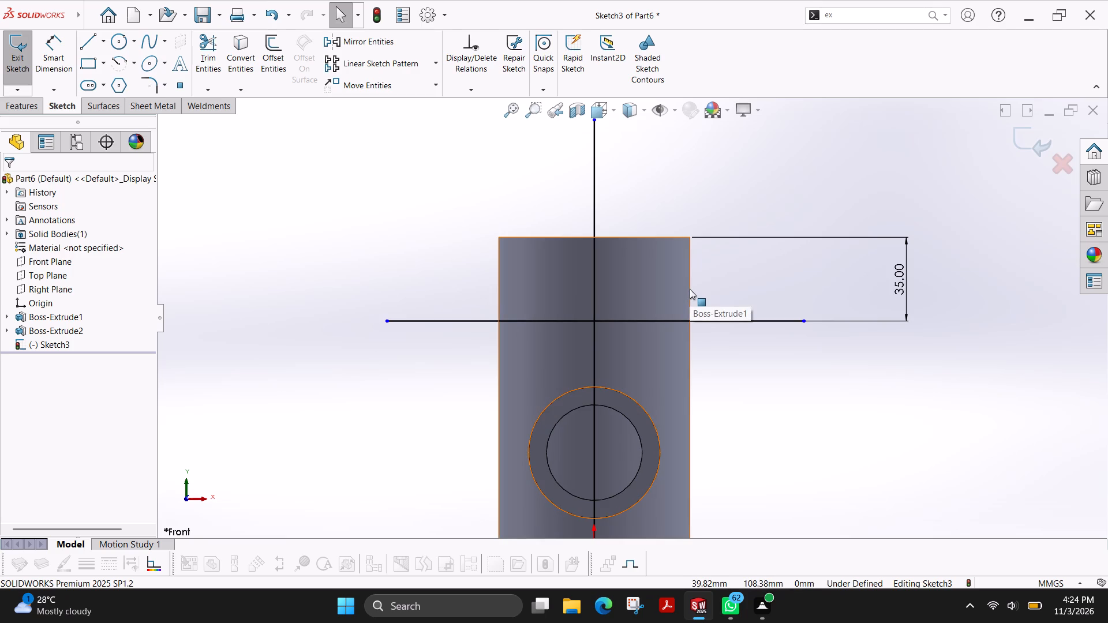
click(113, 43)
click(448, 322)
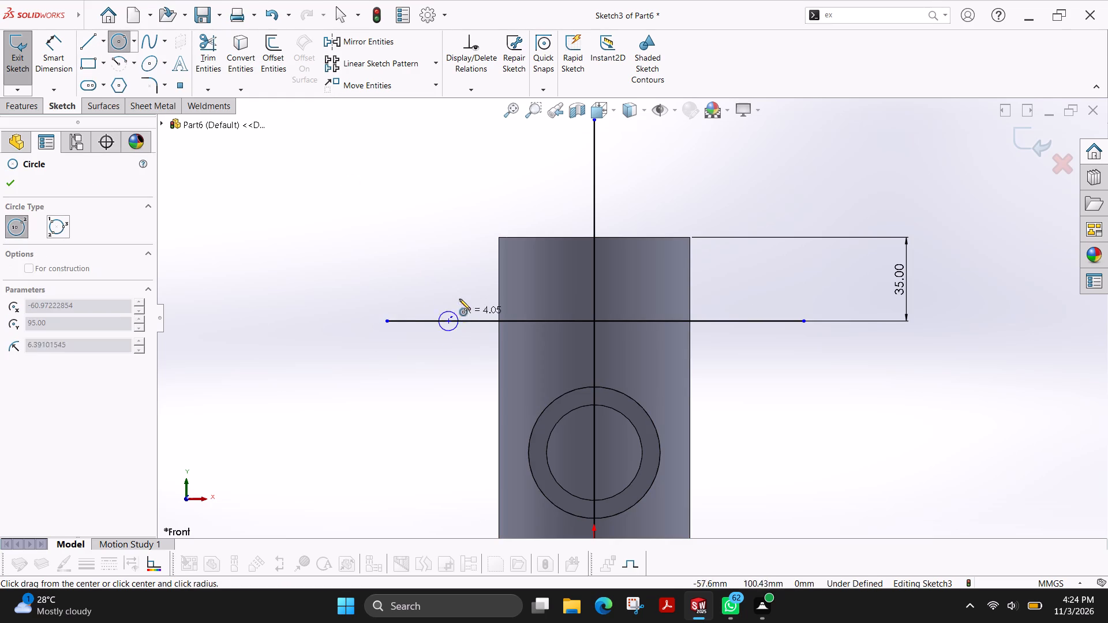
click(459, 299)
click(745, 321)
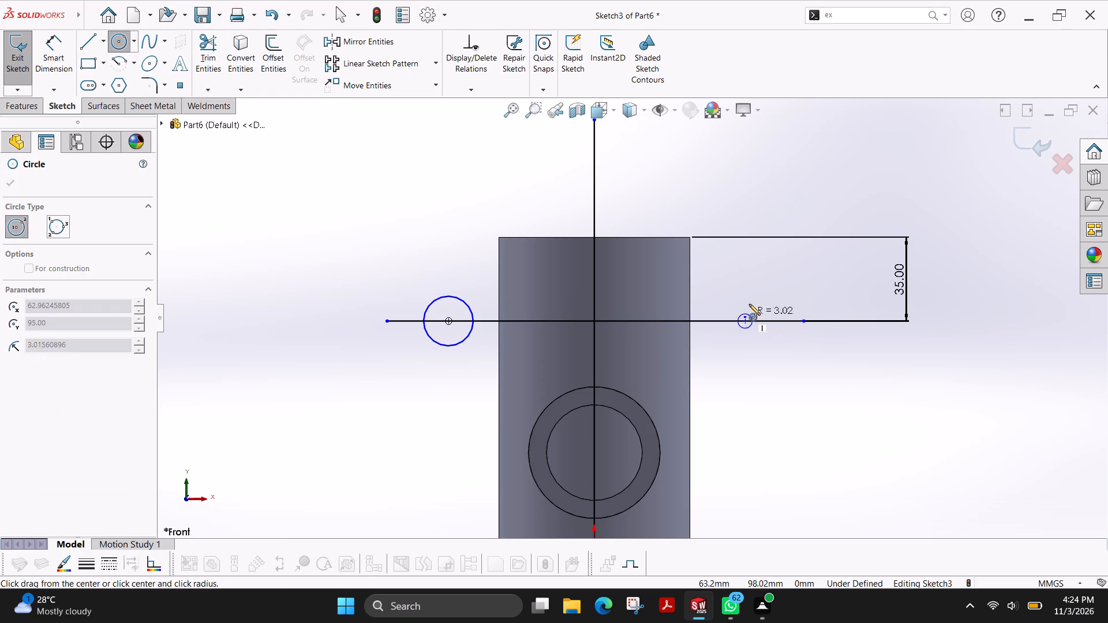
click(751, 299)
Dimension each circle's centre 55 mm from the vertical line.
click(61, 59)
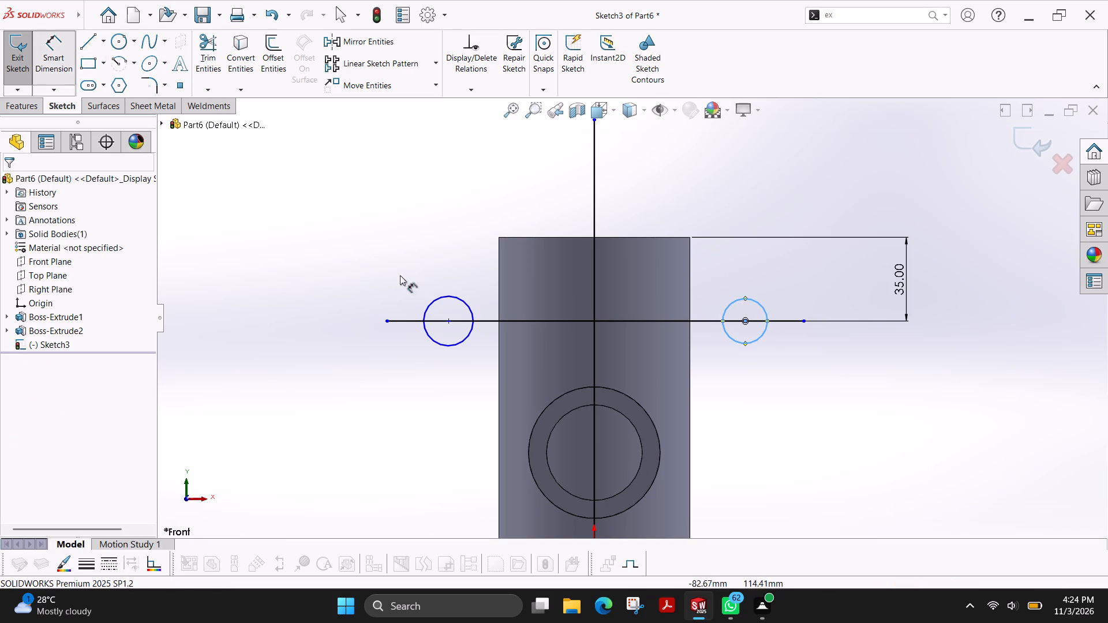
click(449, 320)
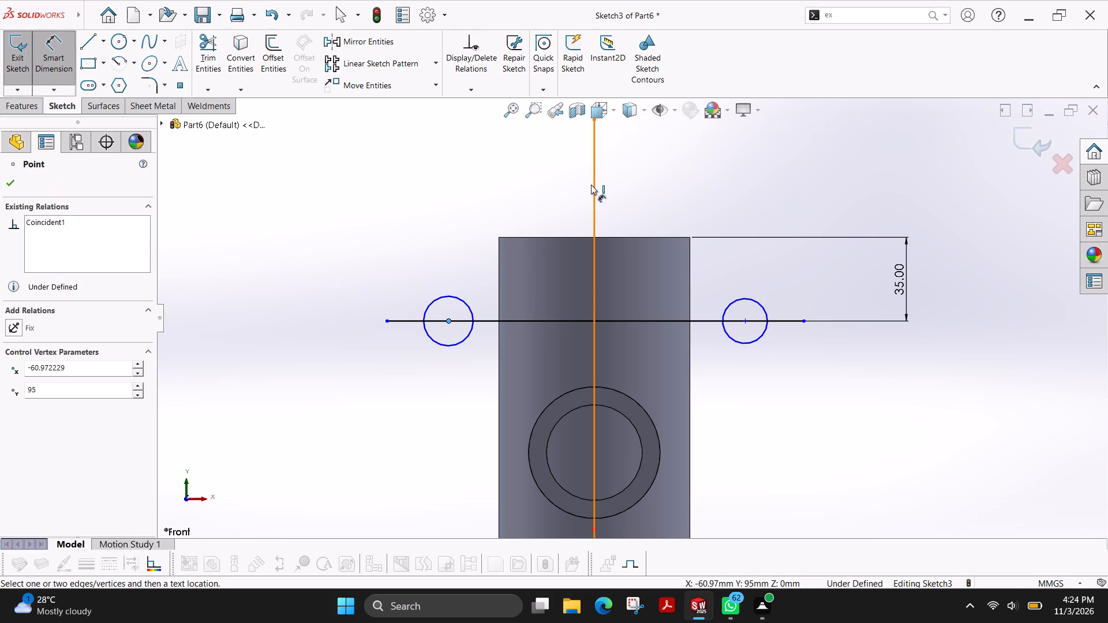
click(591, 185)
click(508, 208)
text(55)
key(Return)
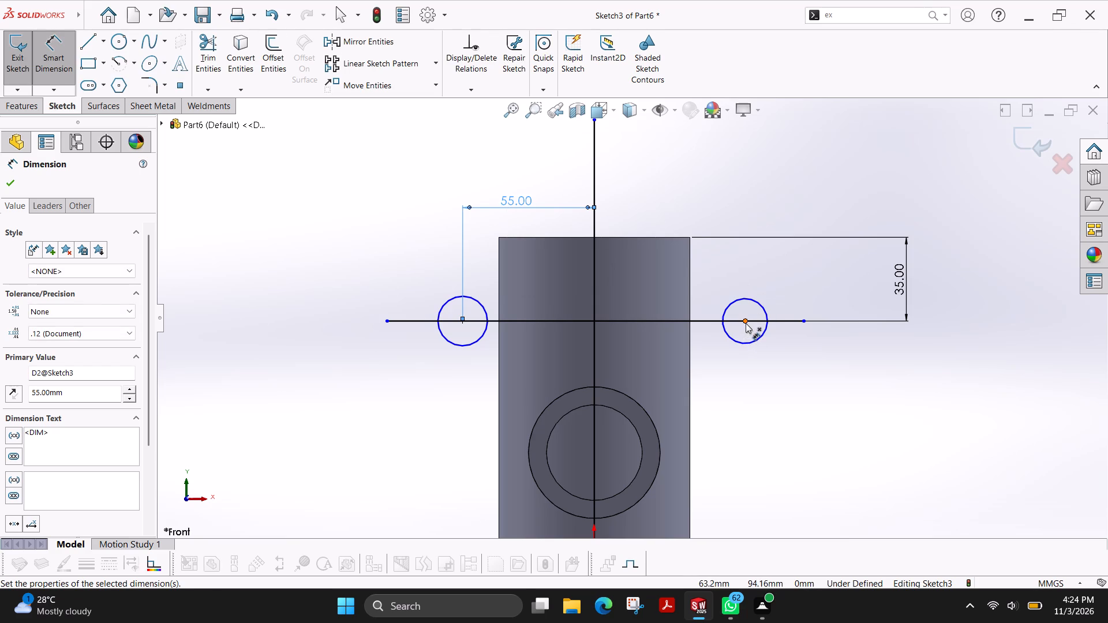
click(746, 323)
click(595, 181)
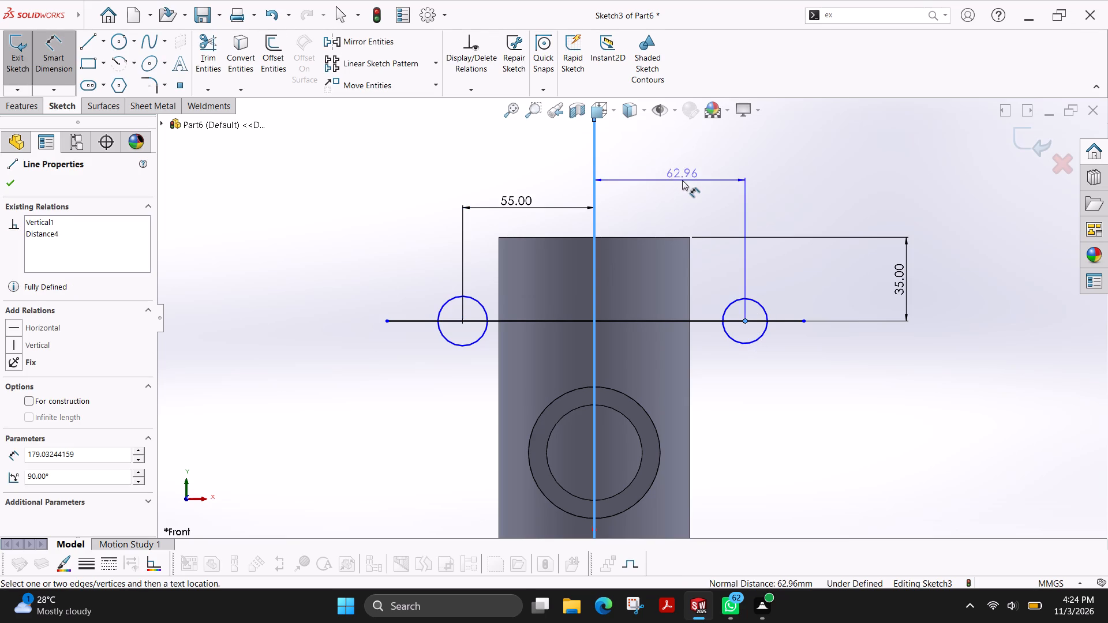
click(688, 189)
text(55)
key(Return)
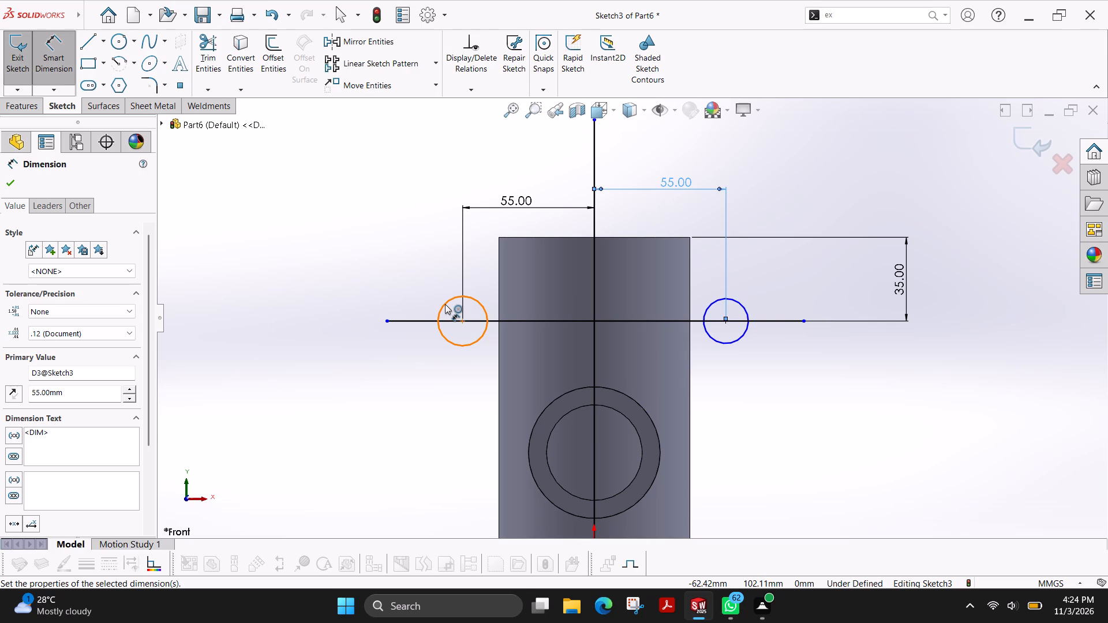
Sketch a larger concentric circle around each side circle, with radii of about 15 mm.
click(117, 41)
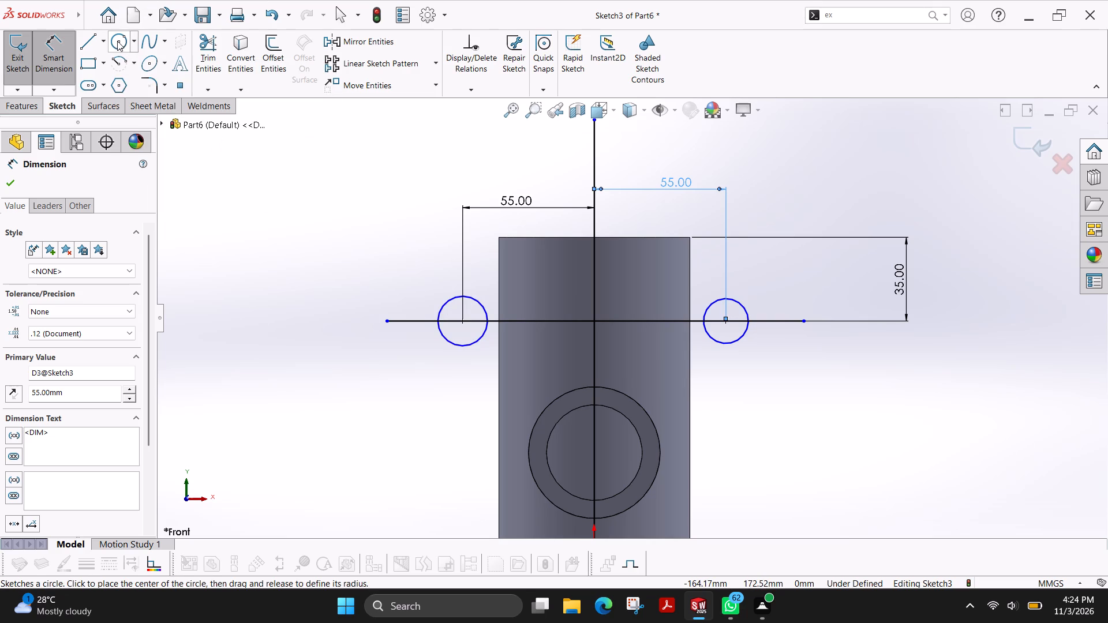
click(462, 320)
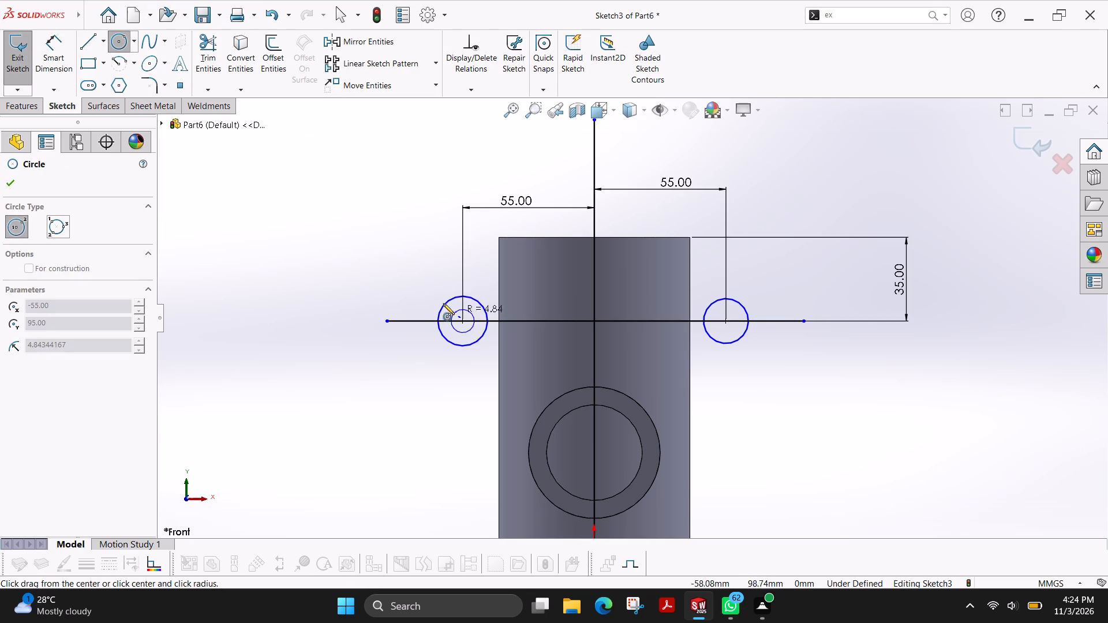
click(435, 298)
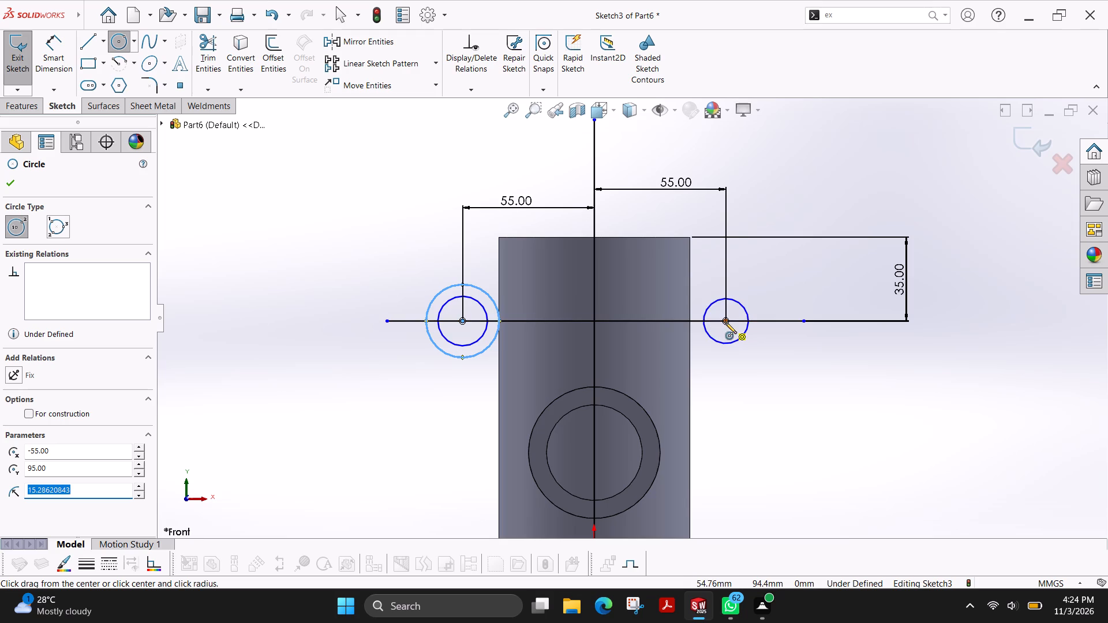
click(725, 322)
click(750, 296)
Dimension both inner side circles' diameters as 18 mm.
click(51, 48)
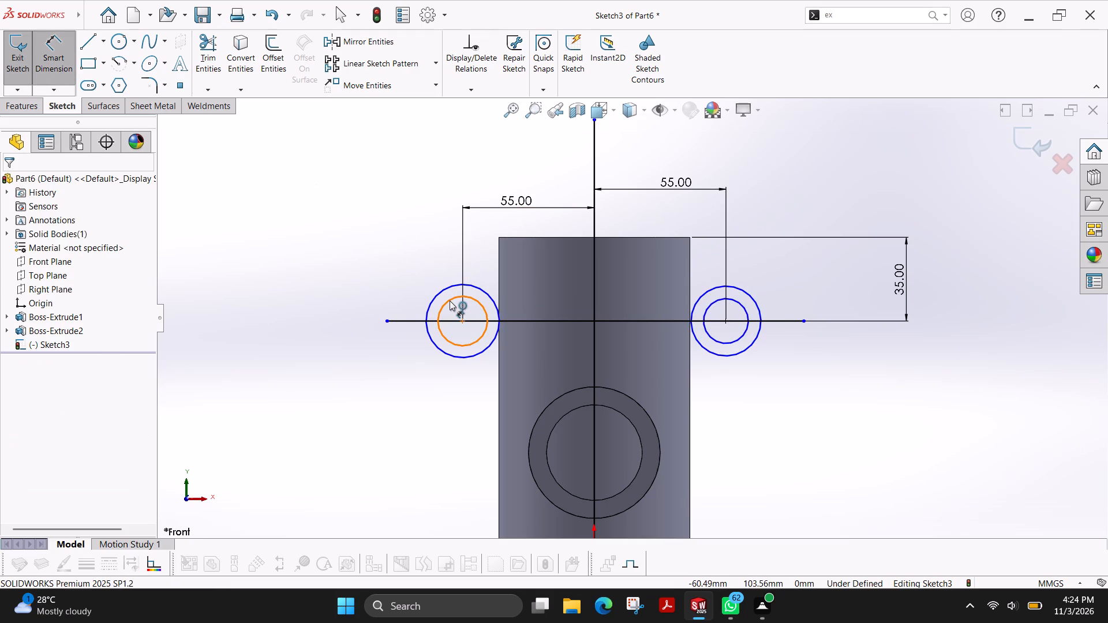
click(377, 254)
text(18)
key(Return)
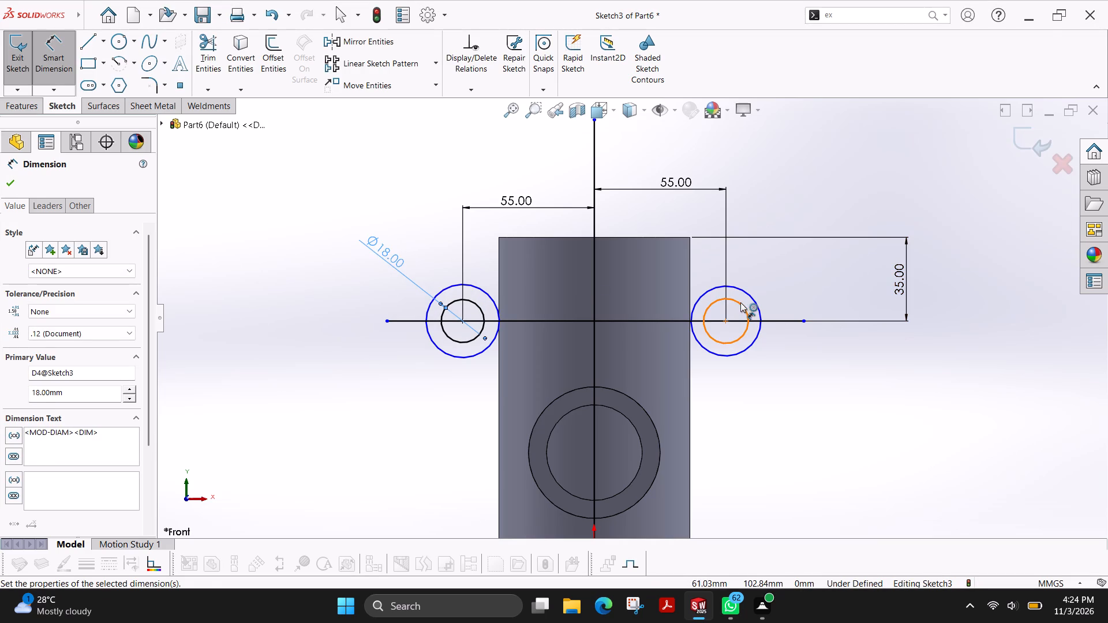
click(740, 302)
click(806, 261)
text(18)
key(Return)
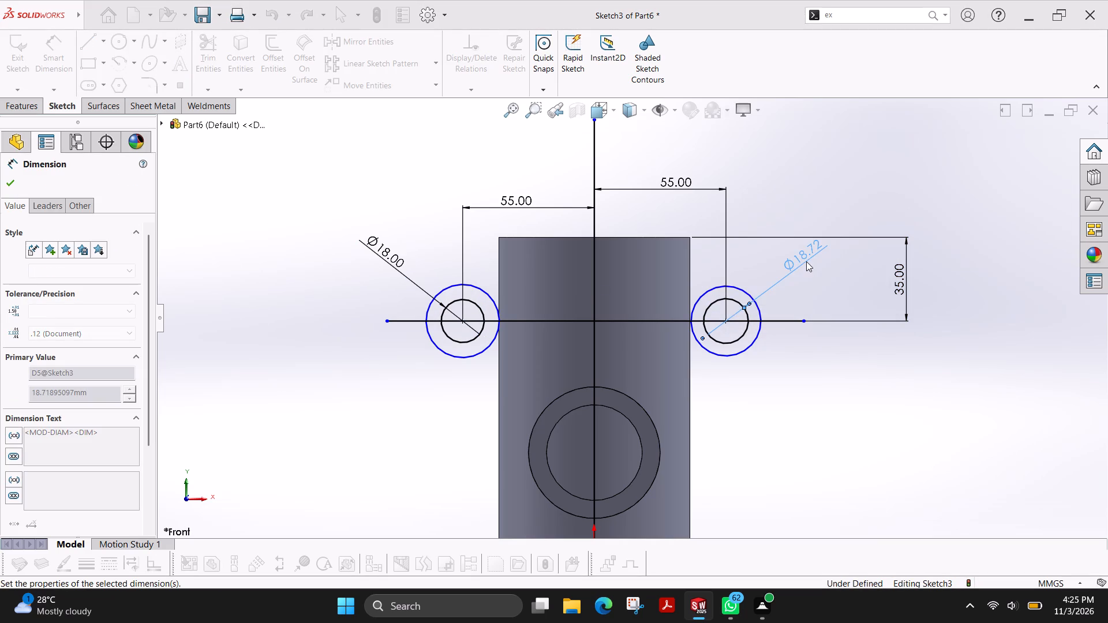
Dimension both outer side circles' diameters as 28 mm.
click(749, 350)
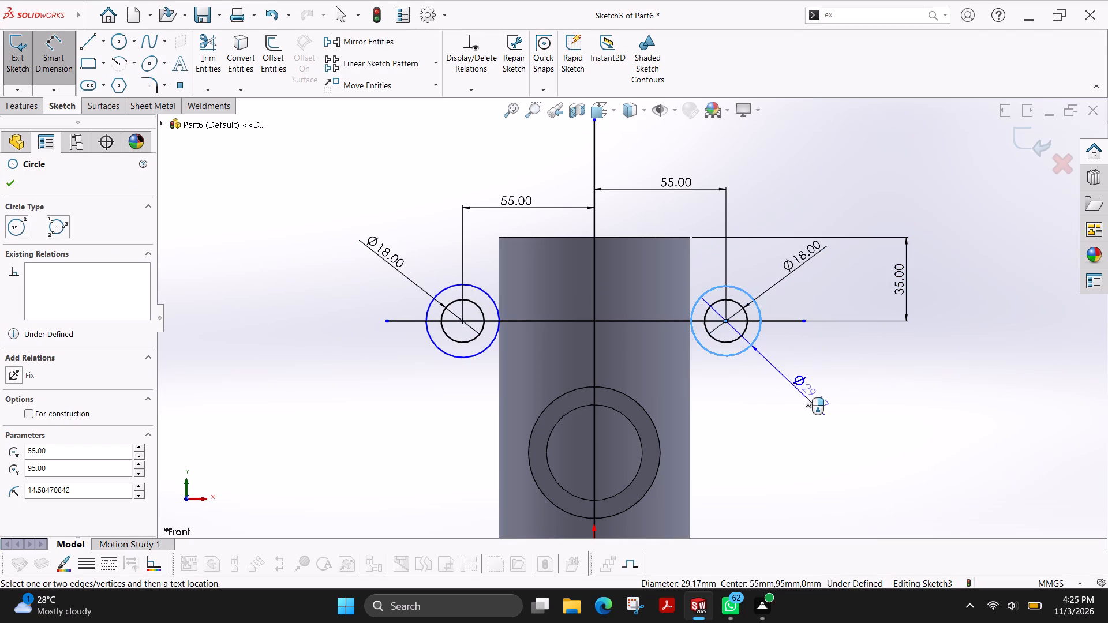
click(806, 397)
text(14+)
text(14)
key(Return)
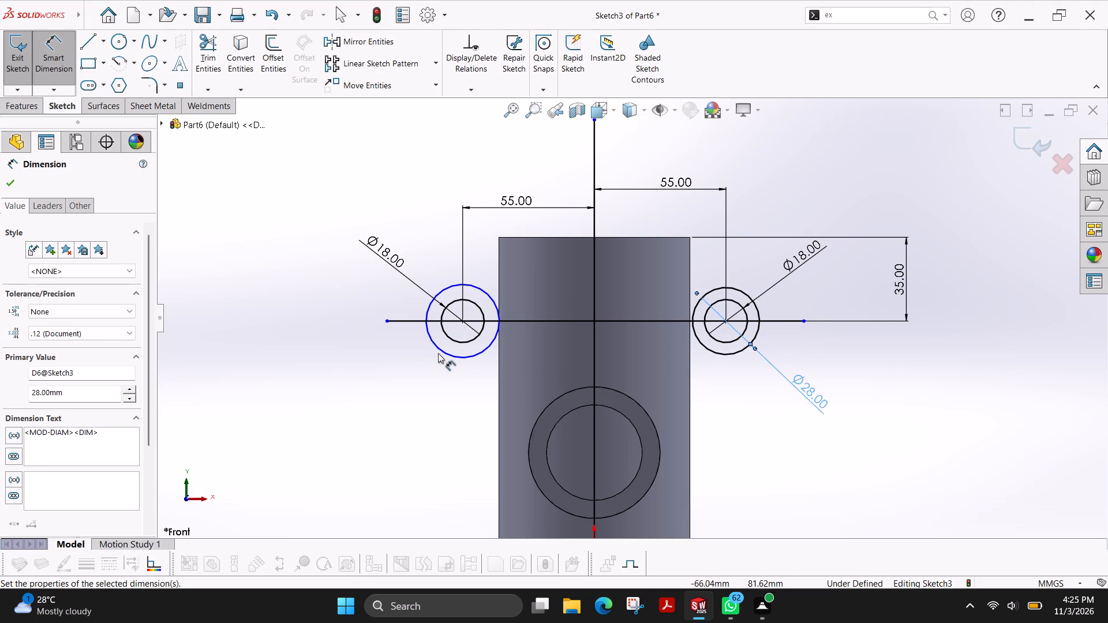
click(443, 353)
click(388, 397)
text(14+14)
key(Return)
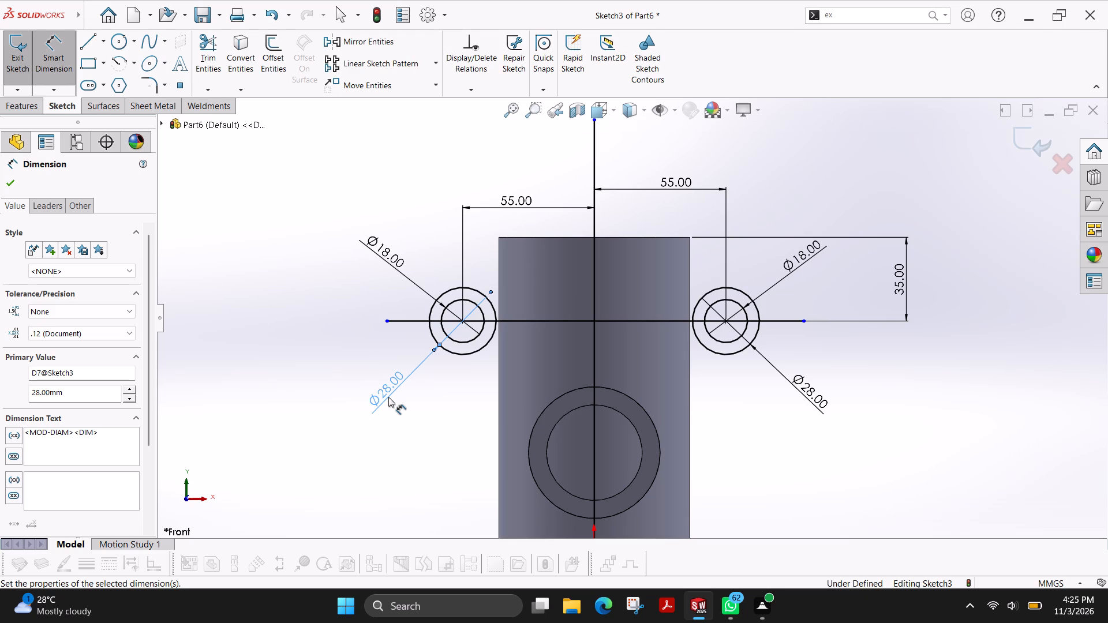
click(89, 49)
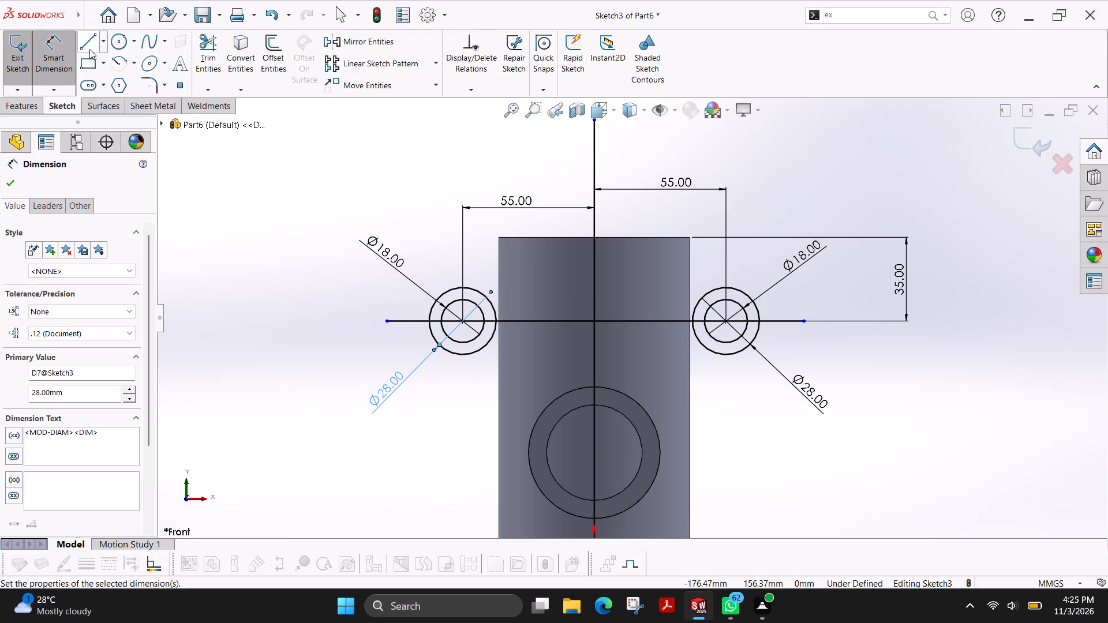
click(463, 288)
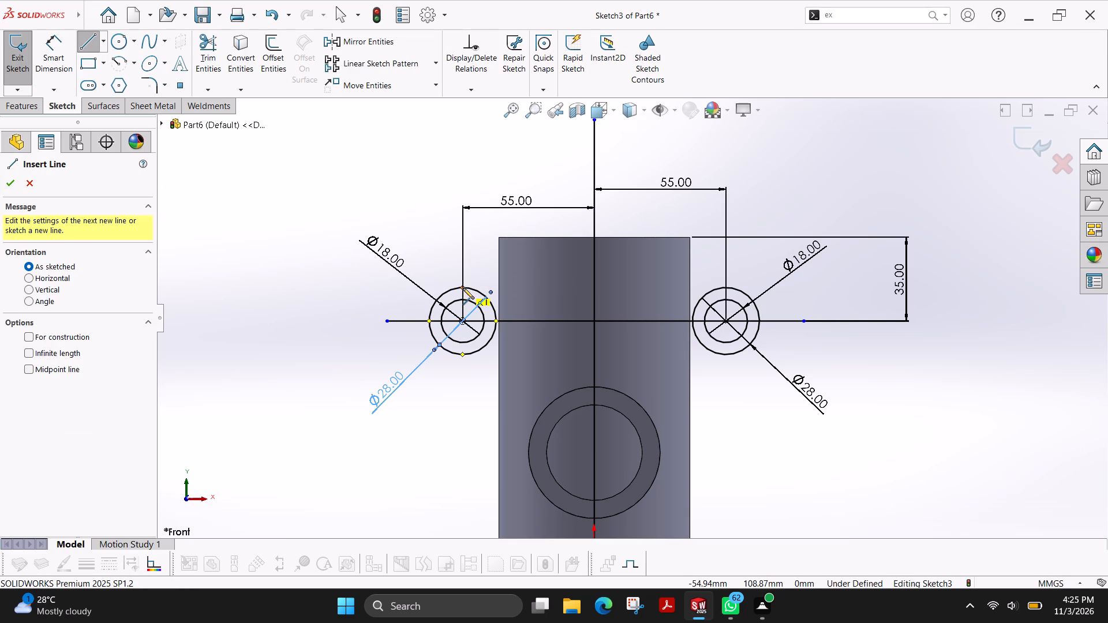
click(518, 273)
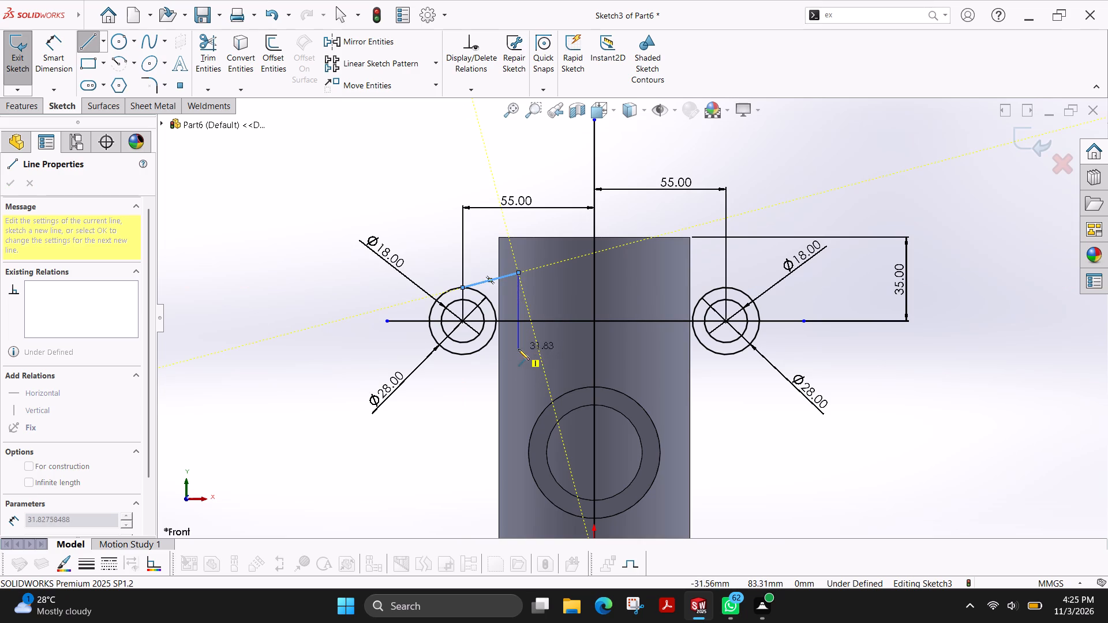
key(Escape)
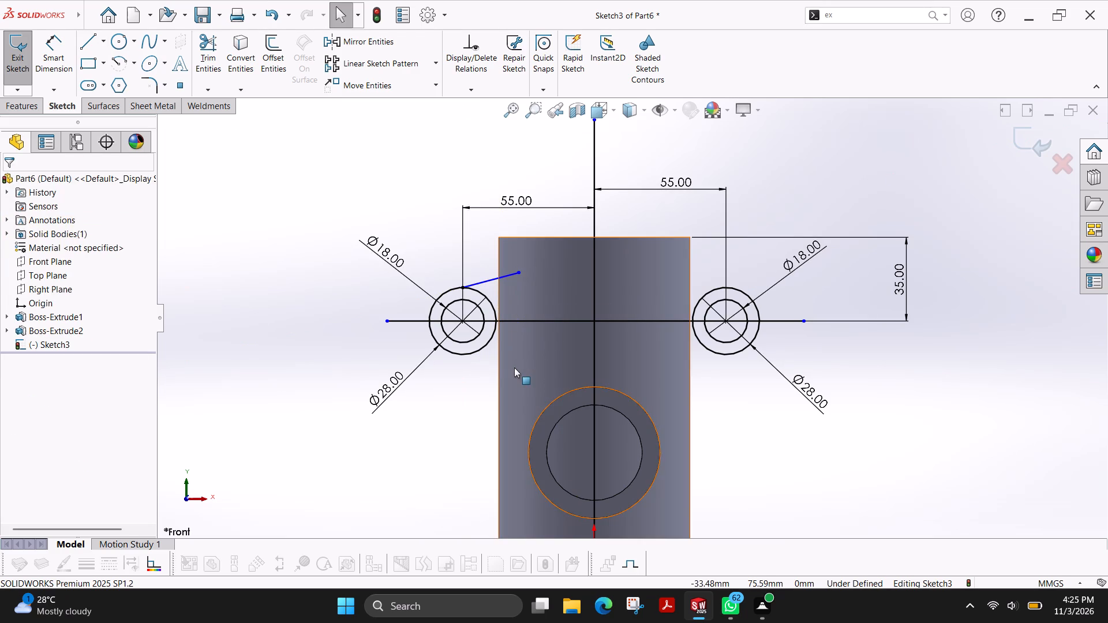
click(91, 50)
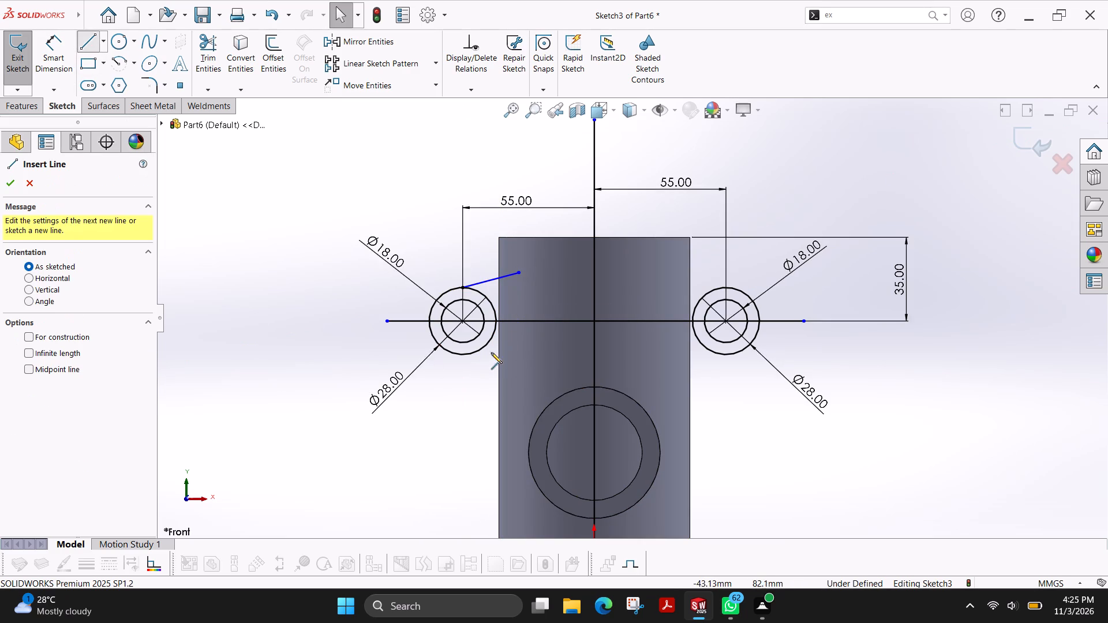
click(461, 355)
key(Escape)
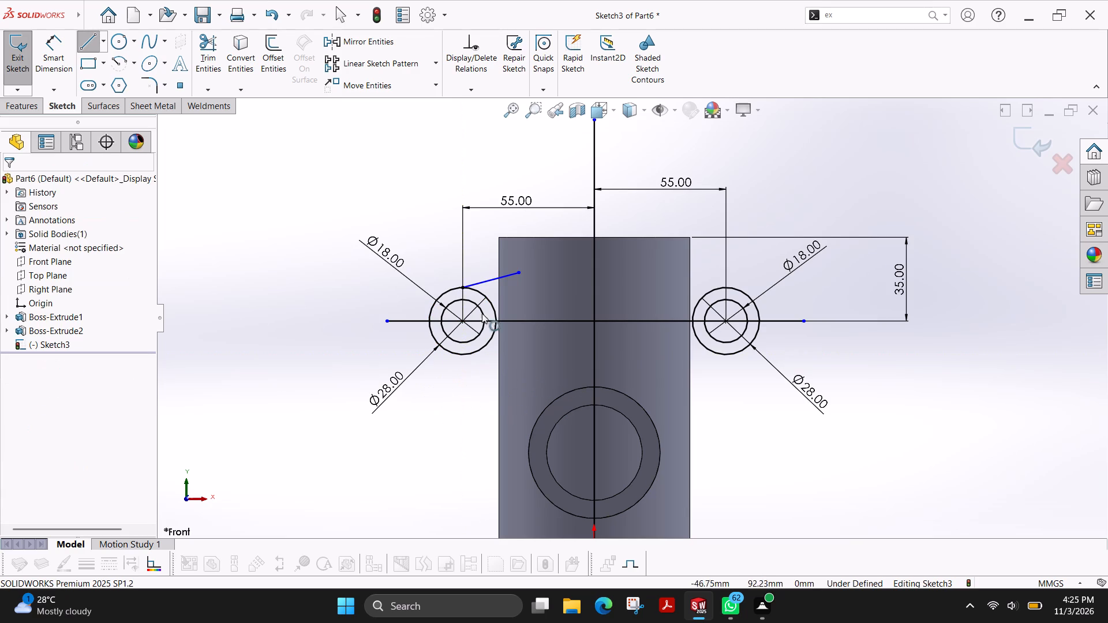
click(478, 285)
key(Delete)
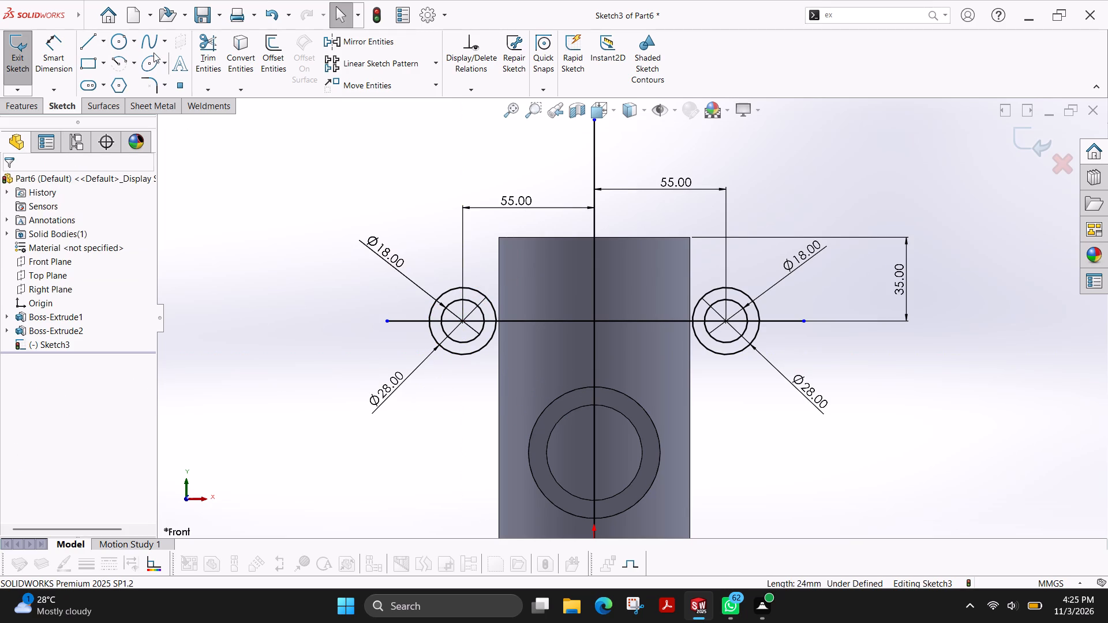
Sketch two lines tangent to the left outer circle, about 33 mm above and 35 mm below, spreading inward over the cylinder.
click(87, 45)
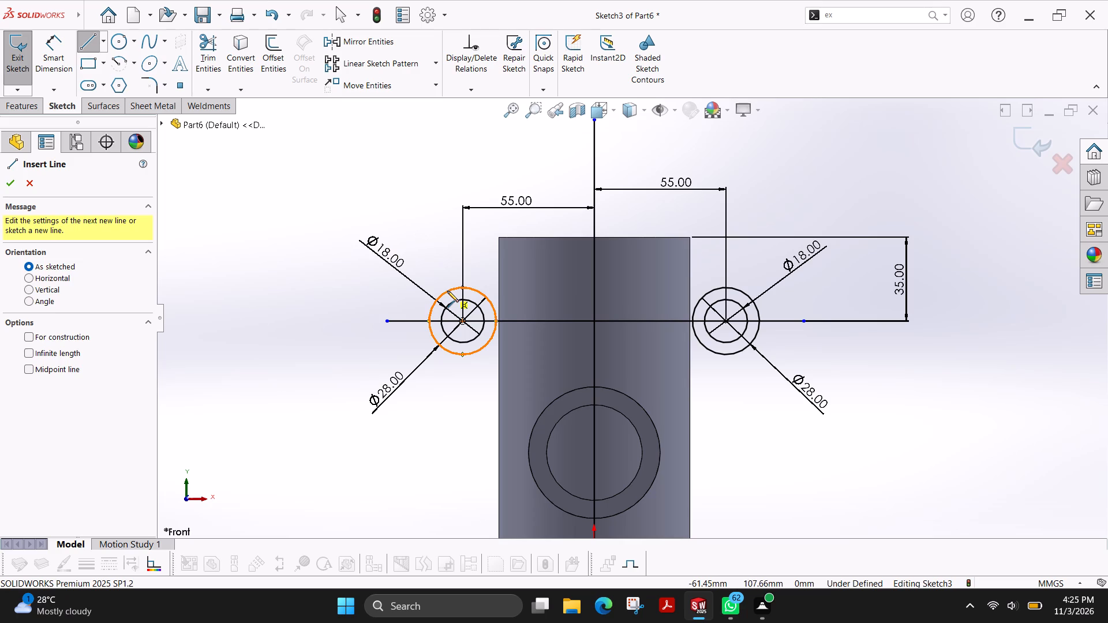
click(447, 291)
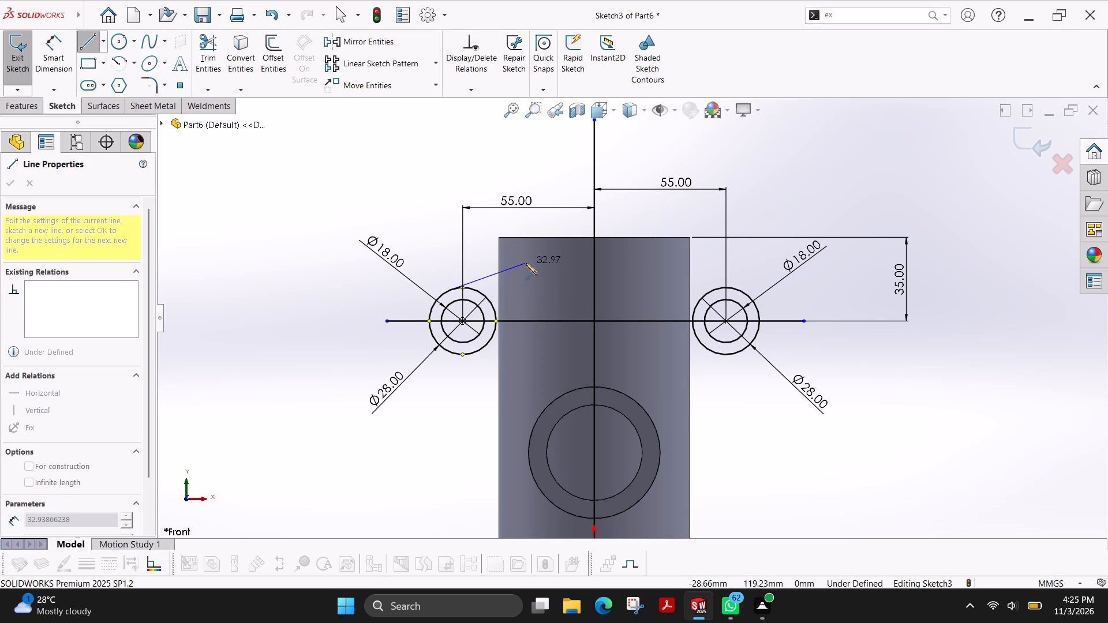
click(529, 267)
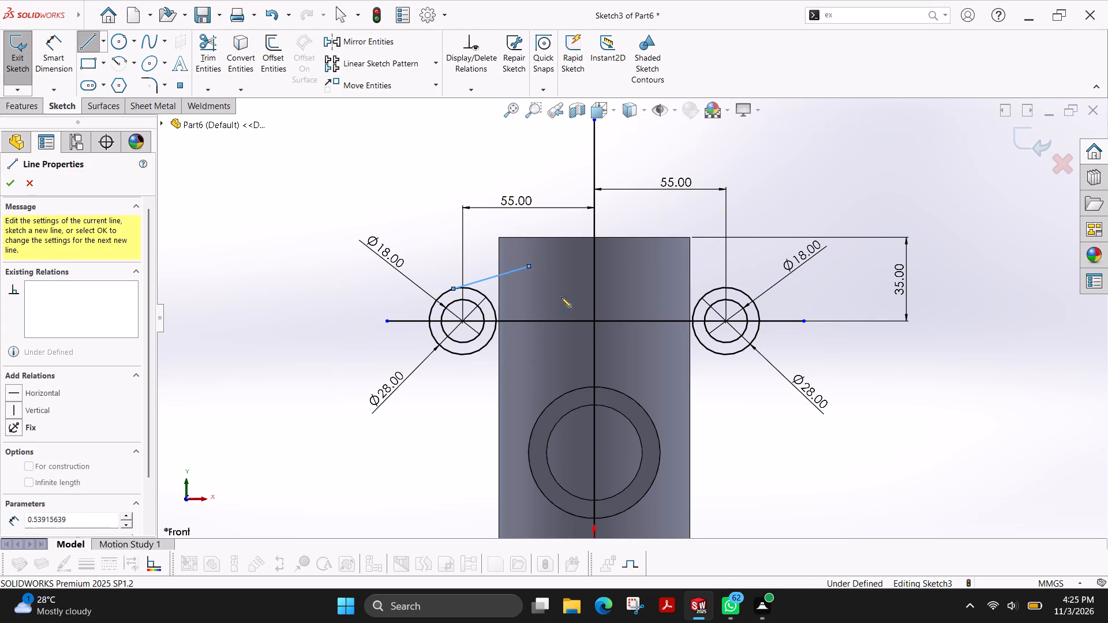
key(Escape)
key(l)
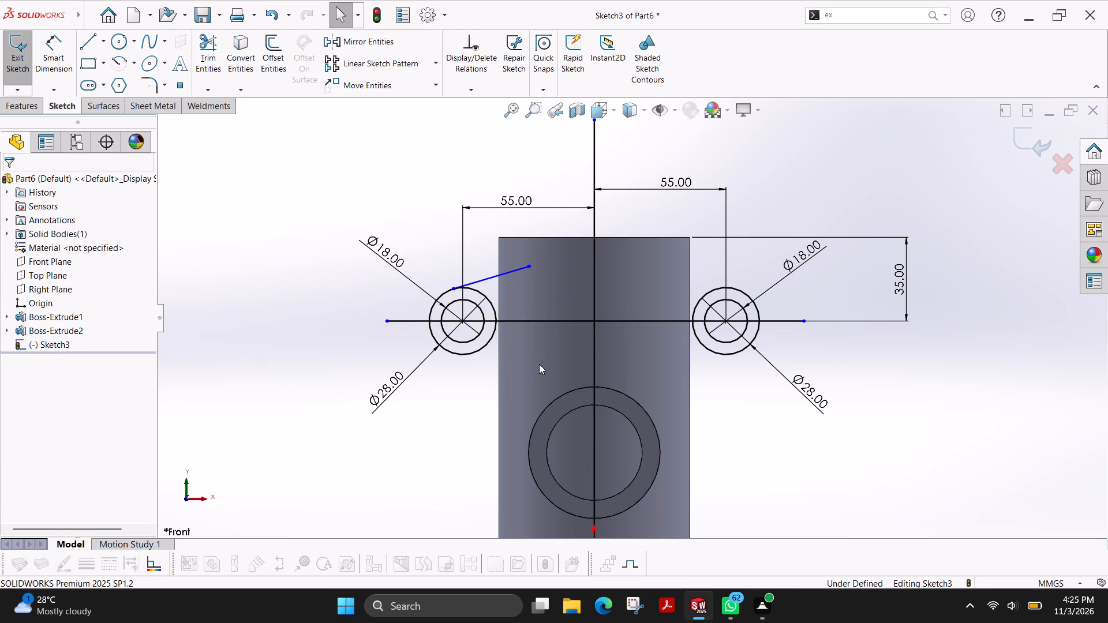
click(446, 350)
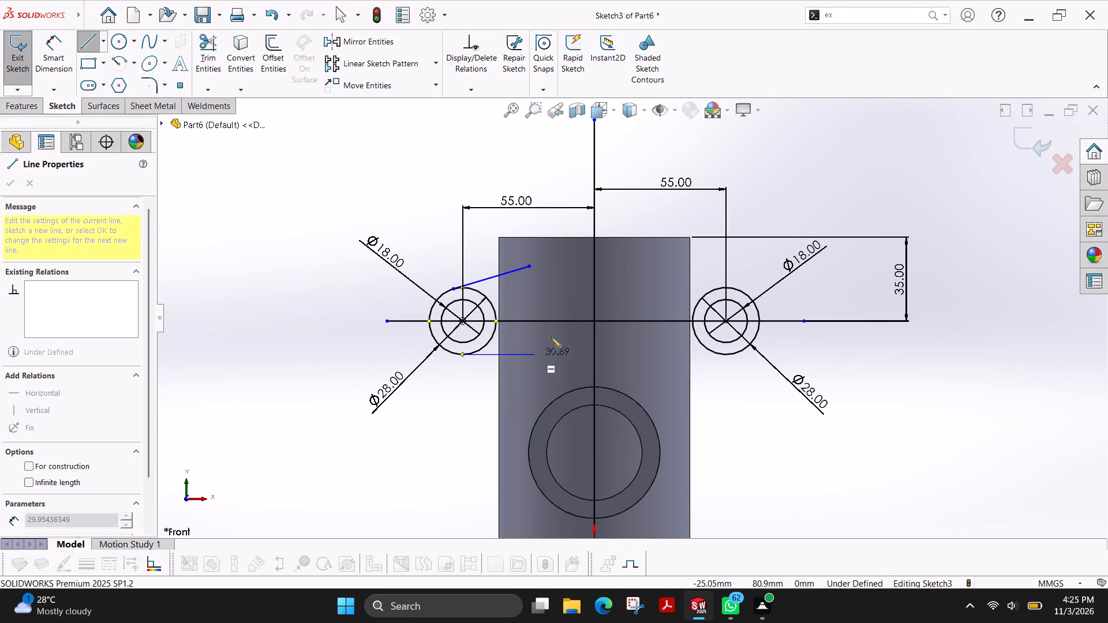
click(540, 370)
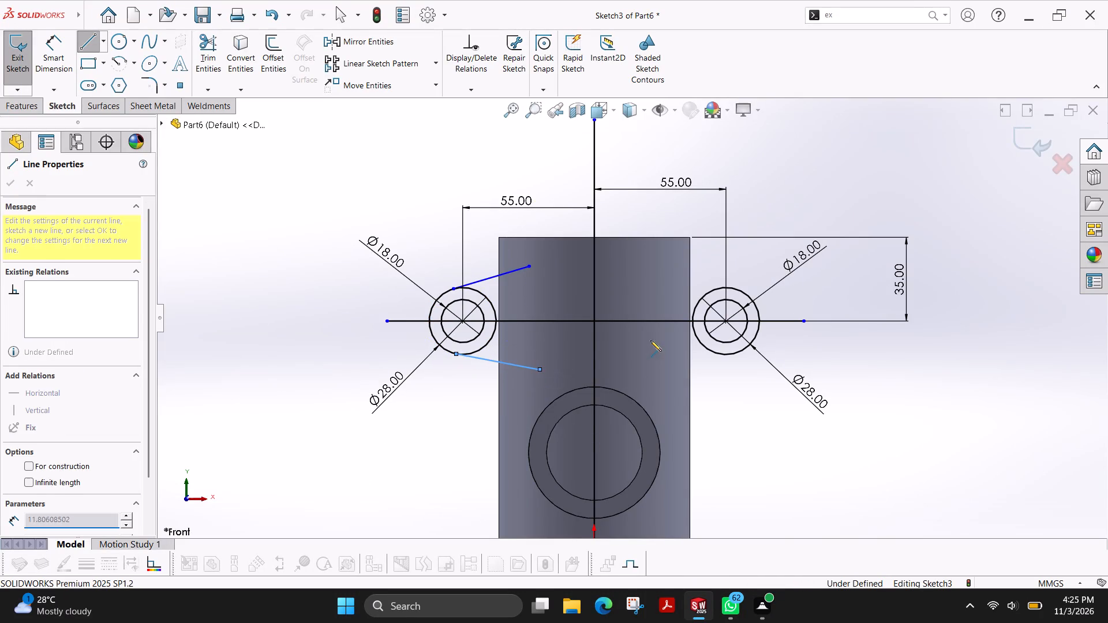
key(Escape)
Sketch two lines tangent to the right outer circle, about 33 mm above and 31 mm below, spreading inward over the cylinder.
key(l)
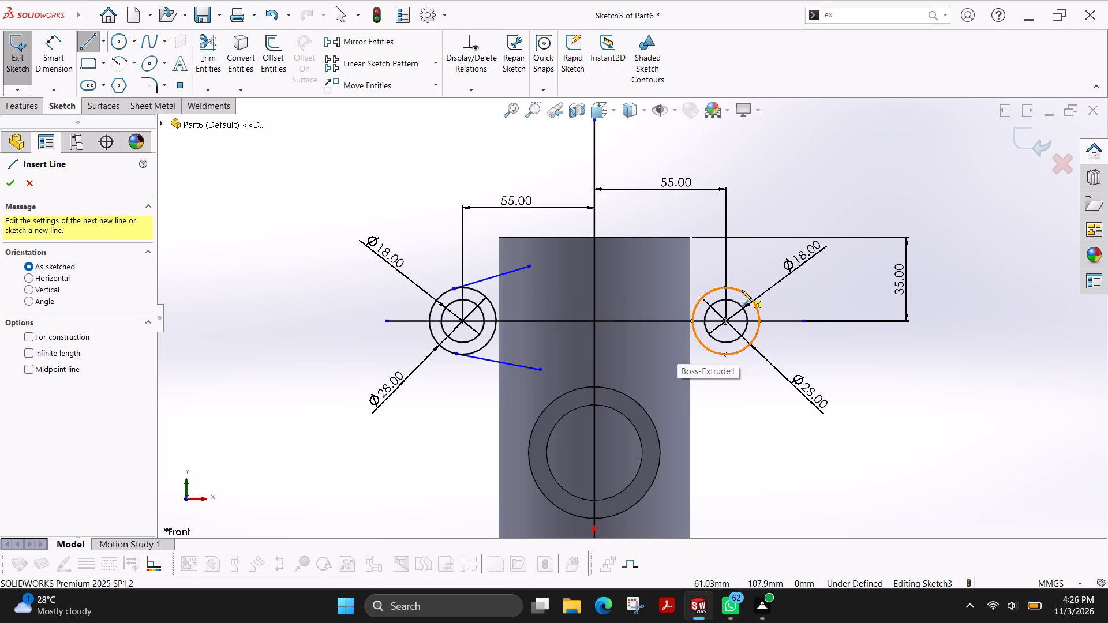
click(739, 290)
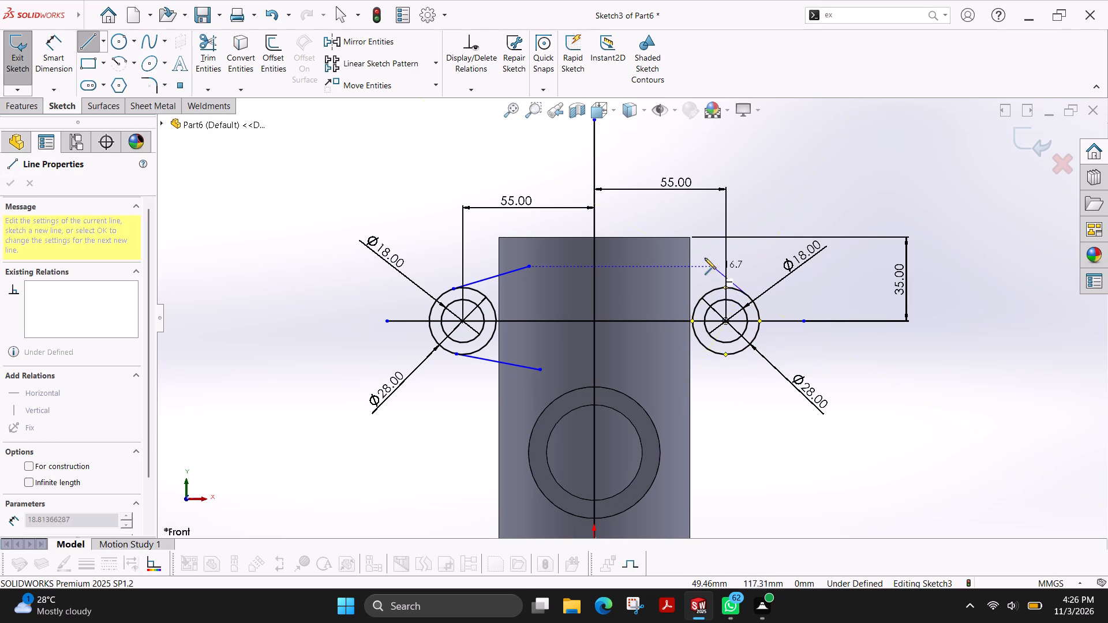
click(660, 268)
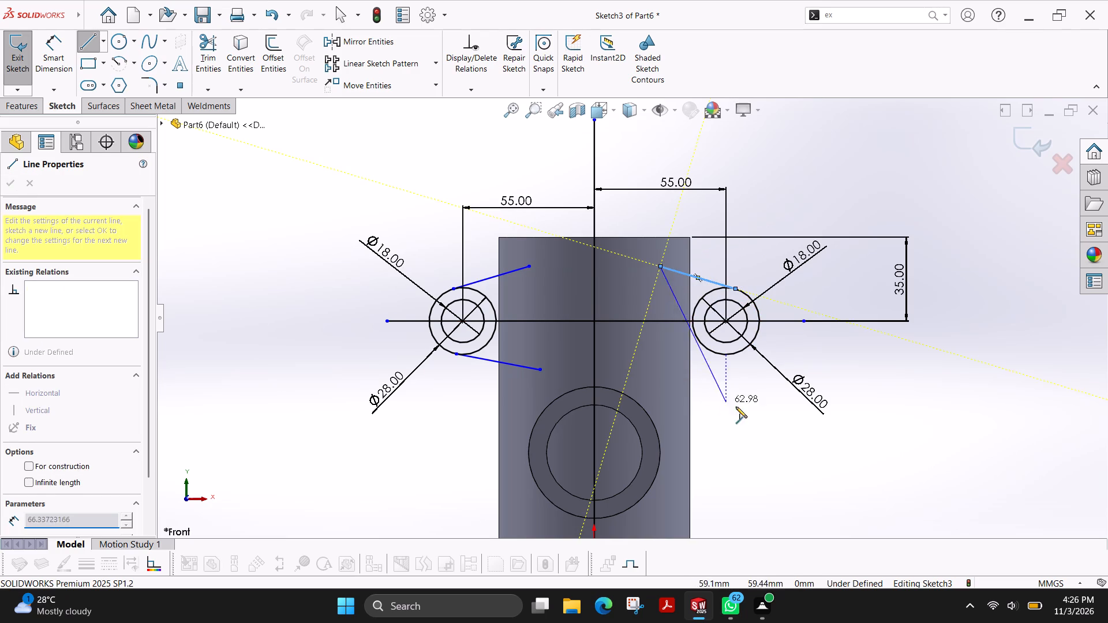
key(Escape)
key(l)
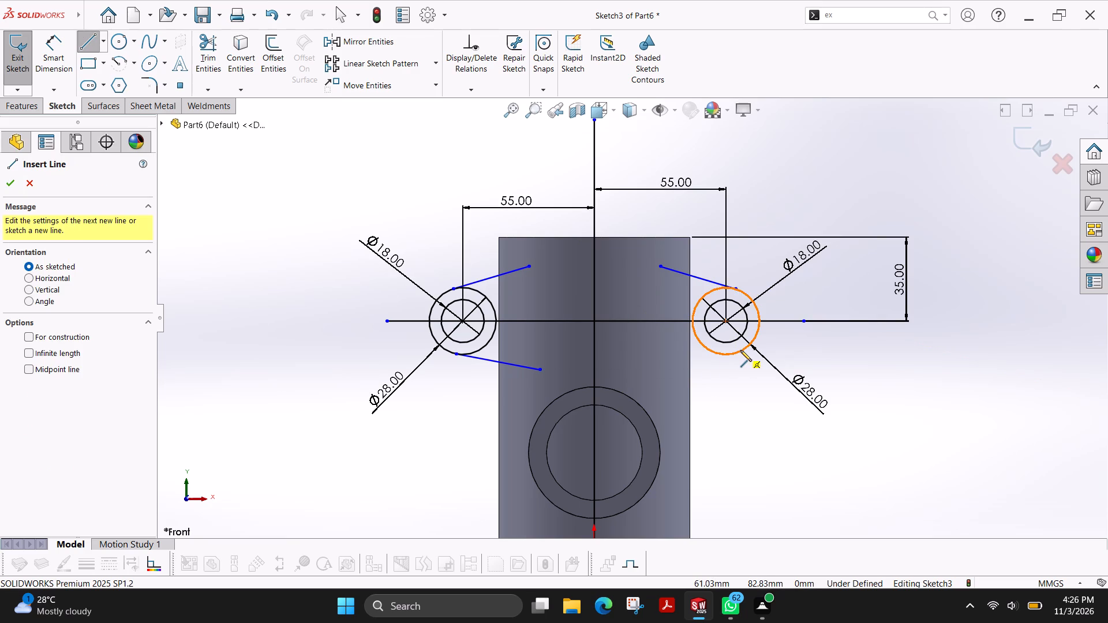
click(741, 350)
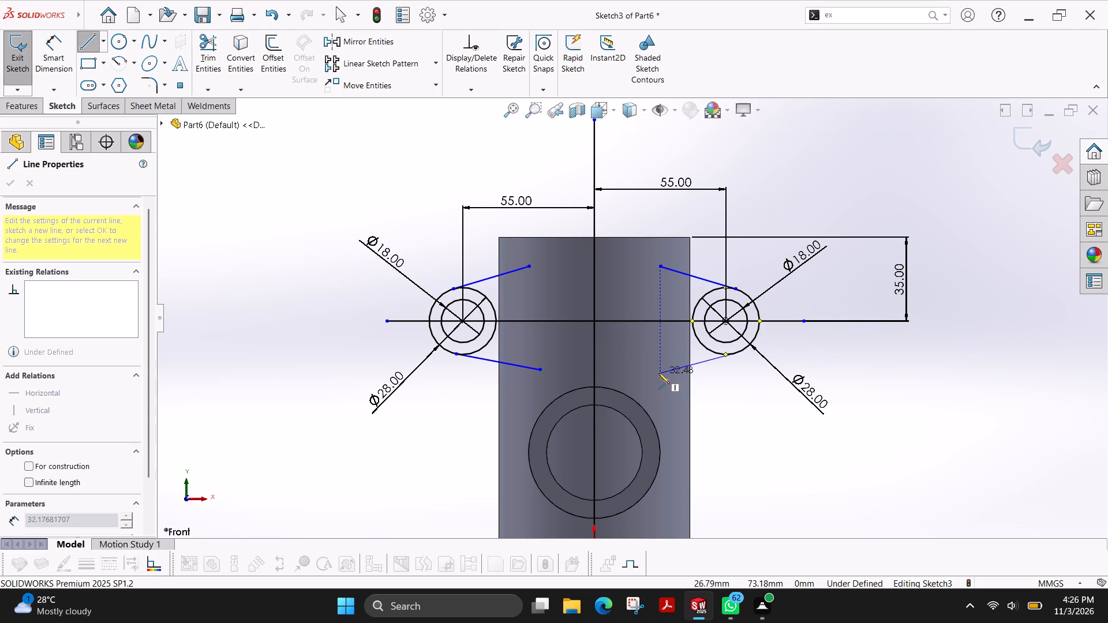
click(658, 370)
key(Escape)
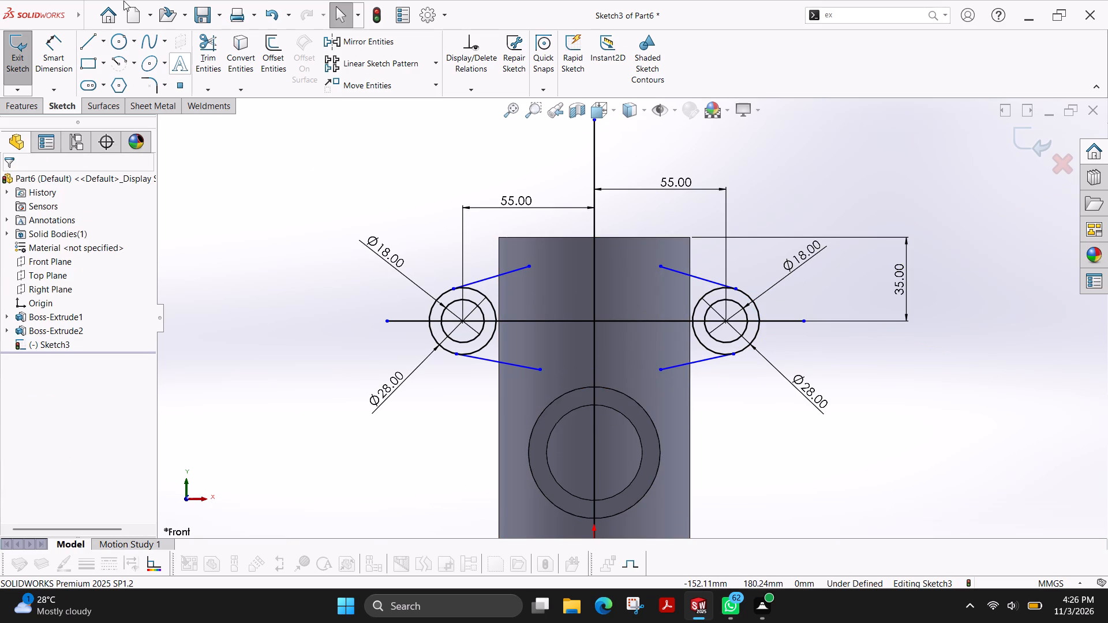
Dimension the angle between the left lug's upper and lower tangent lines as 8°.
click(42, 64)
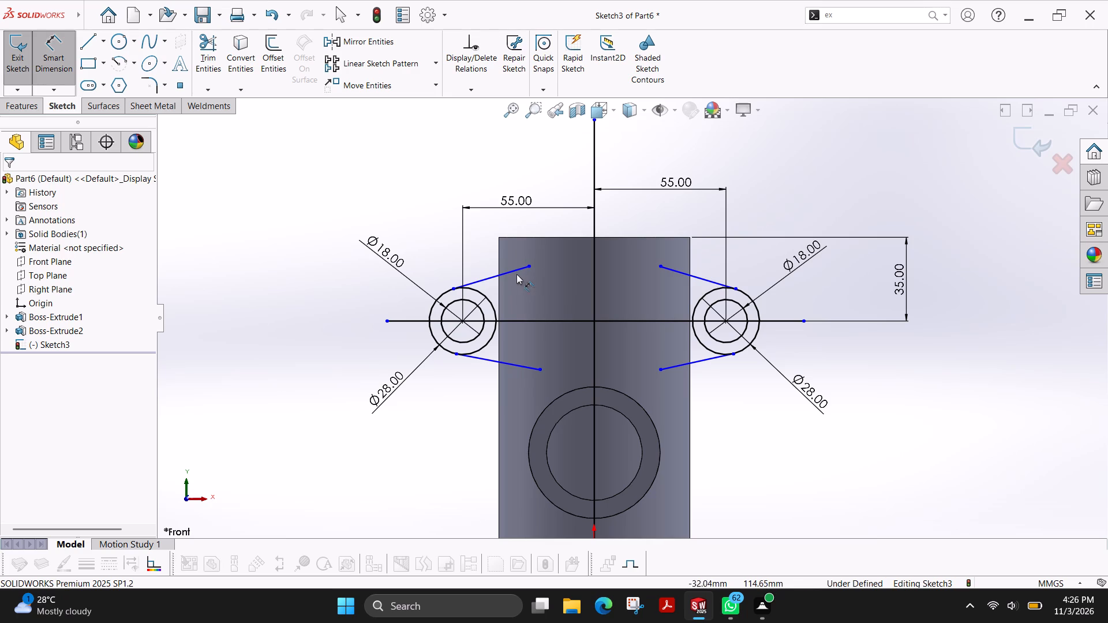
click(510, 272)
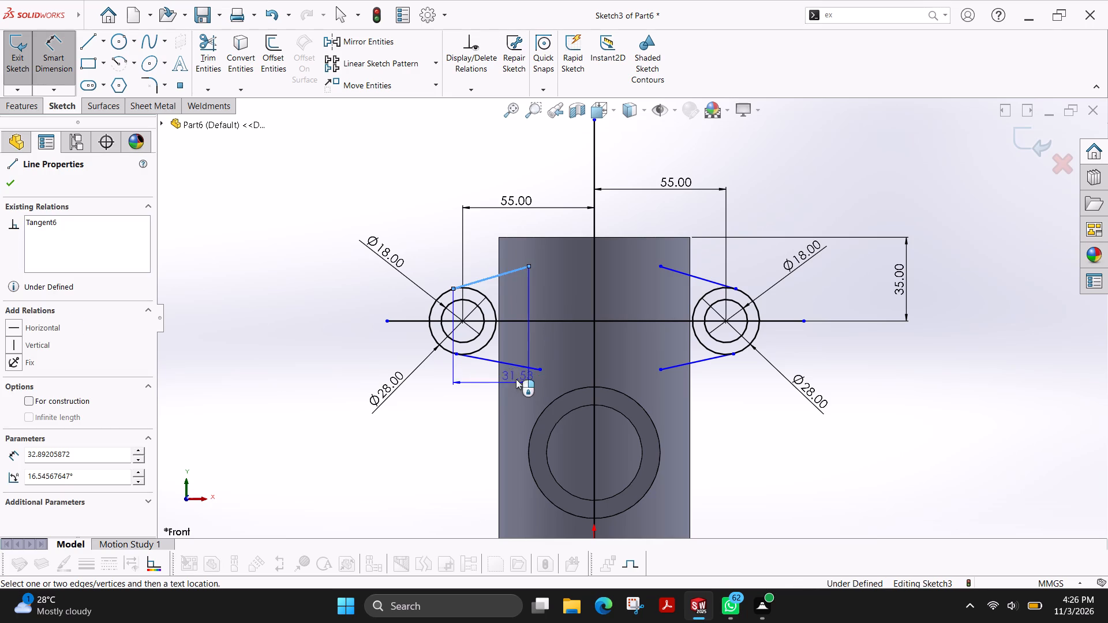
click(516, 366)
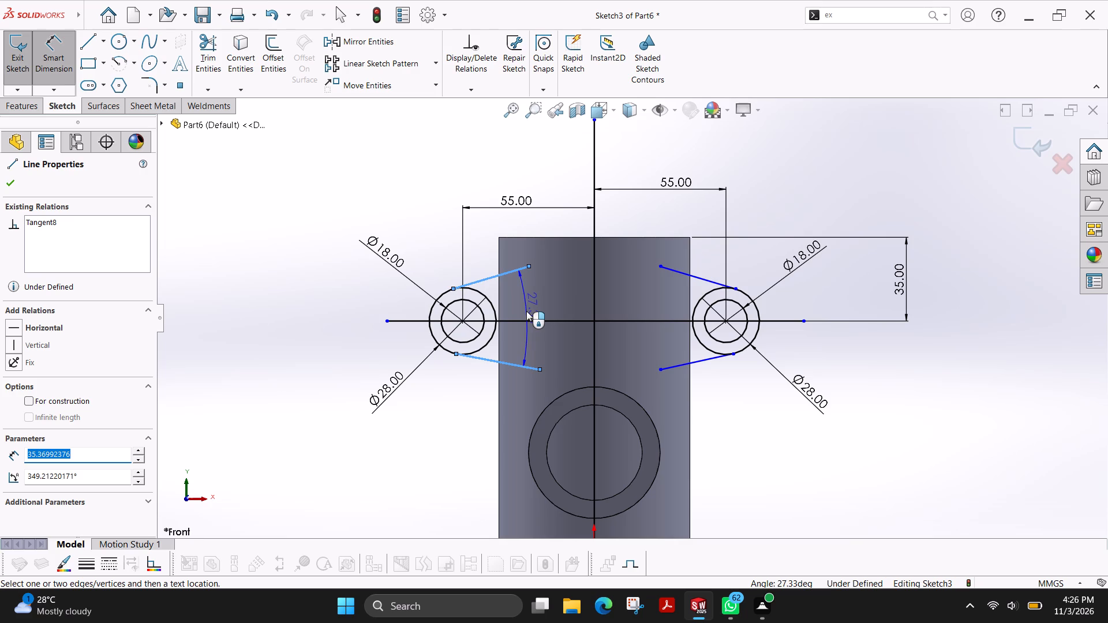
click(526, 311)
key(8)
key(Return)
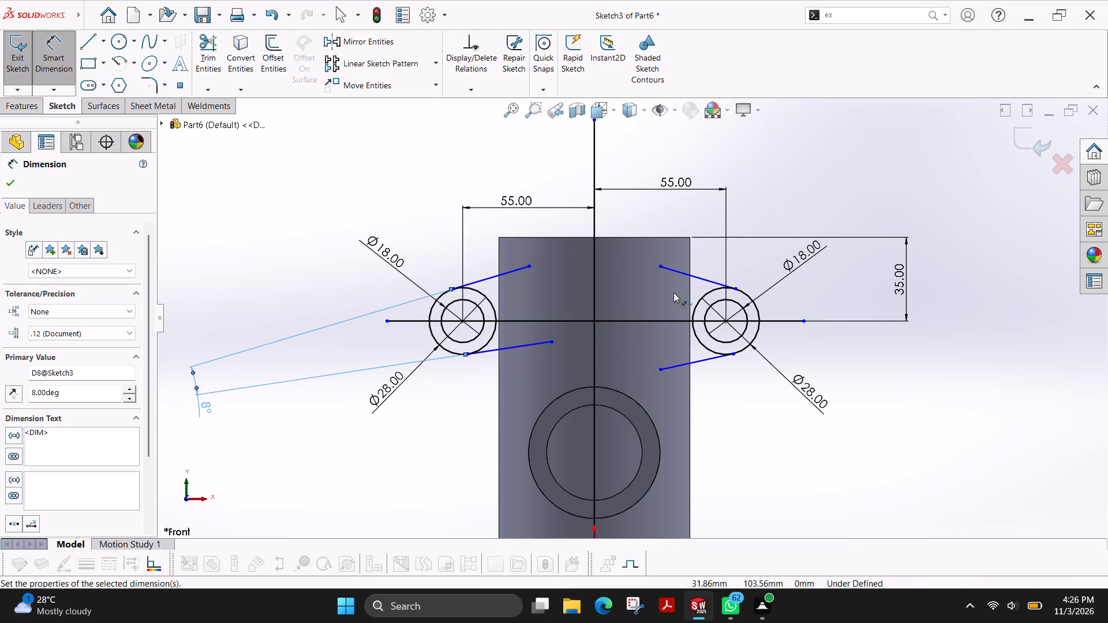
Dimension the angle between the right lug's upper and lower tangent lines as 8°.
click(688, 277)
click(679, 364)
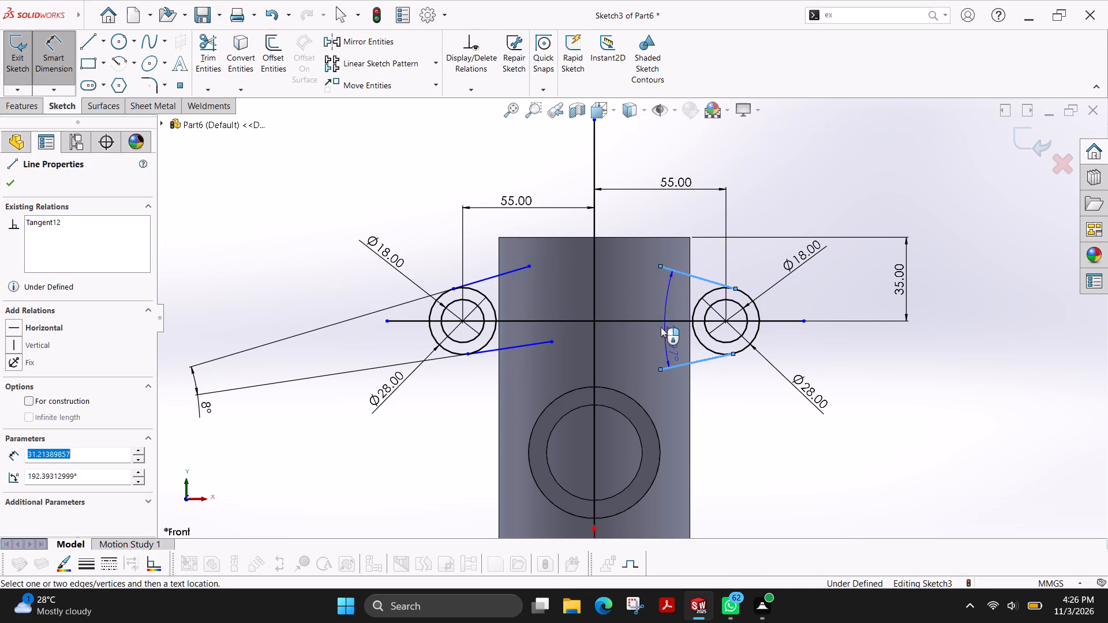
click(656, 312)
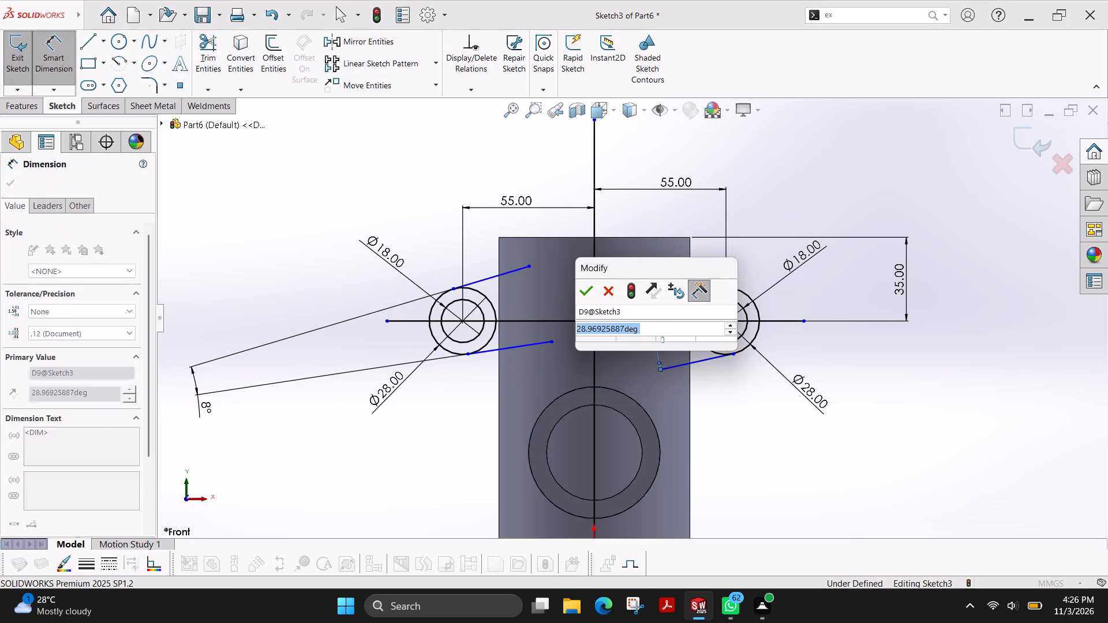
key(8)
key(Return)
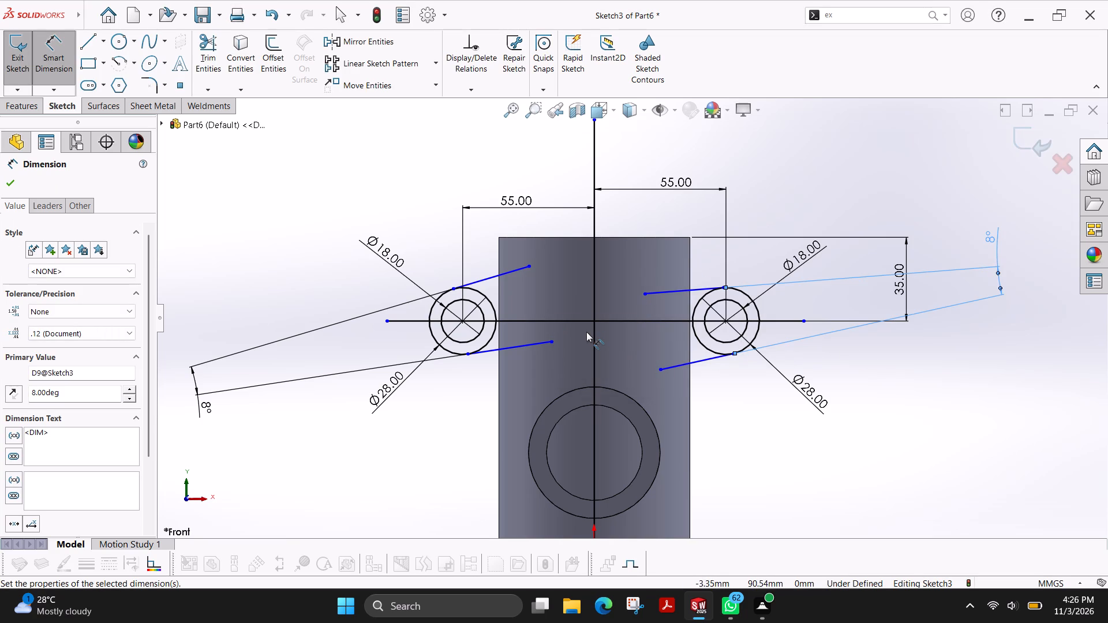
Dimension the angle between the right lug's upper tangent line and the horizontal line as 4°.
click(672, 320)
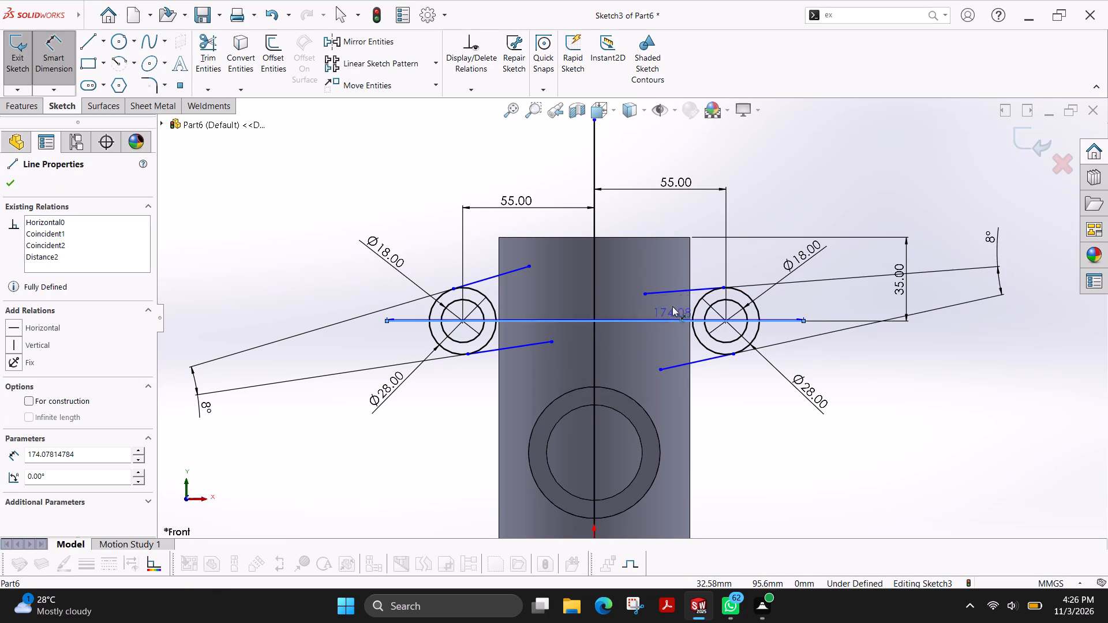
click(674, 292)
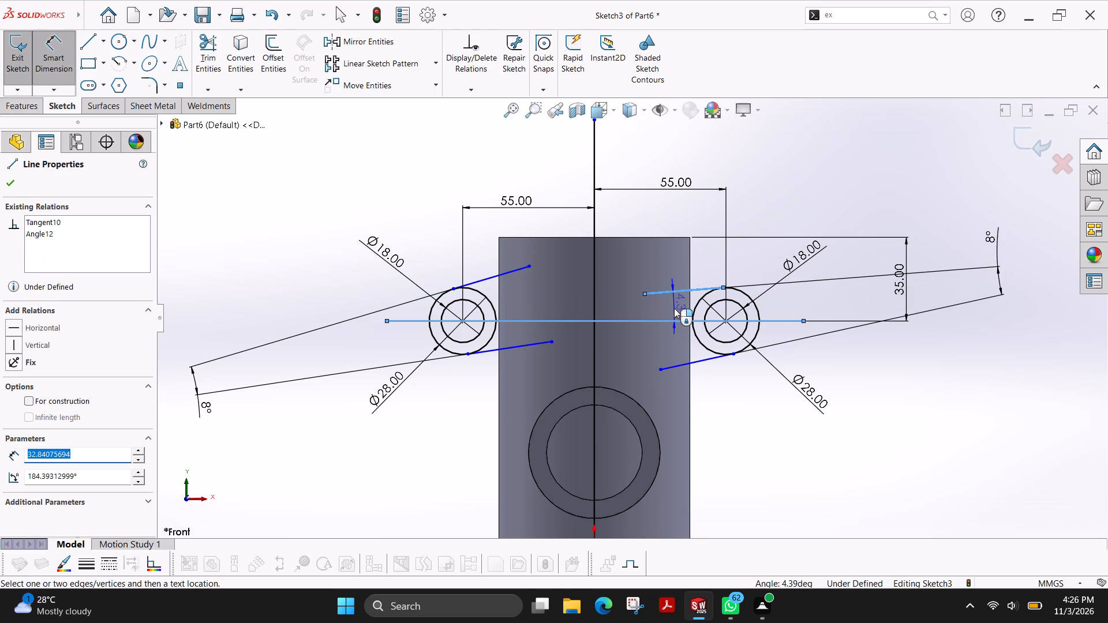
click(674, 308)
key(4)
key(Return)
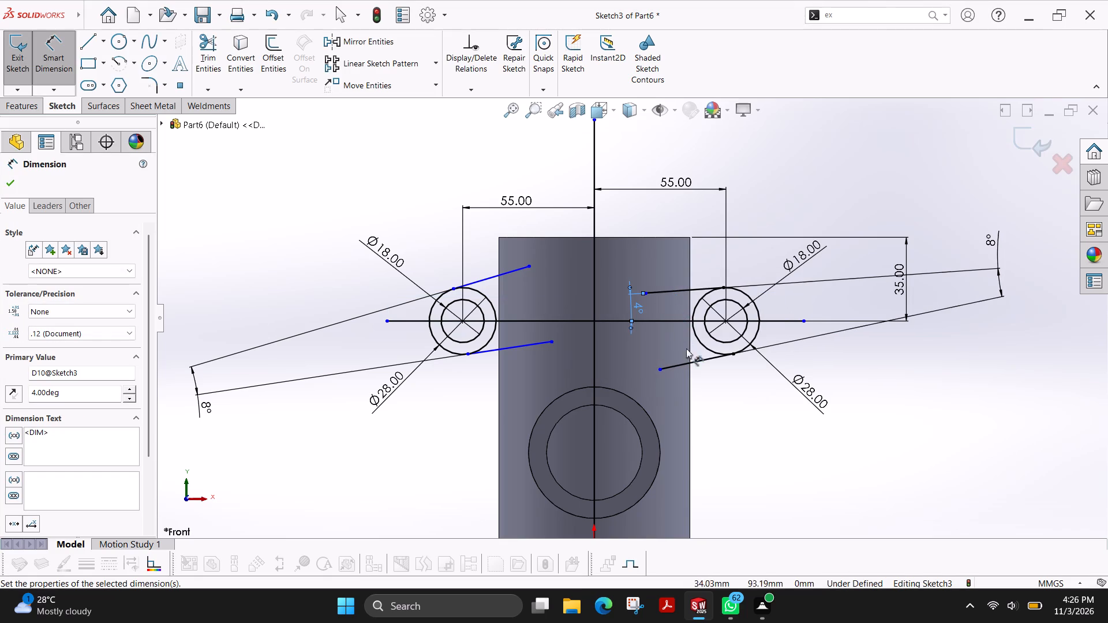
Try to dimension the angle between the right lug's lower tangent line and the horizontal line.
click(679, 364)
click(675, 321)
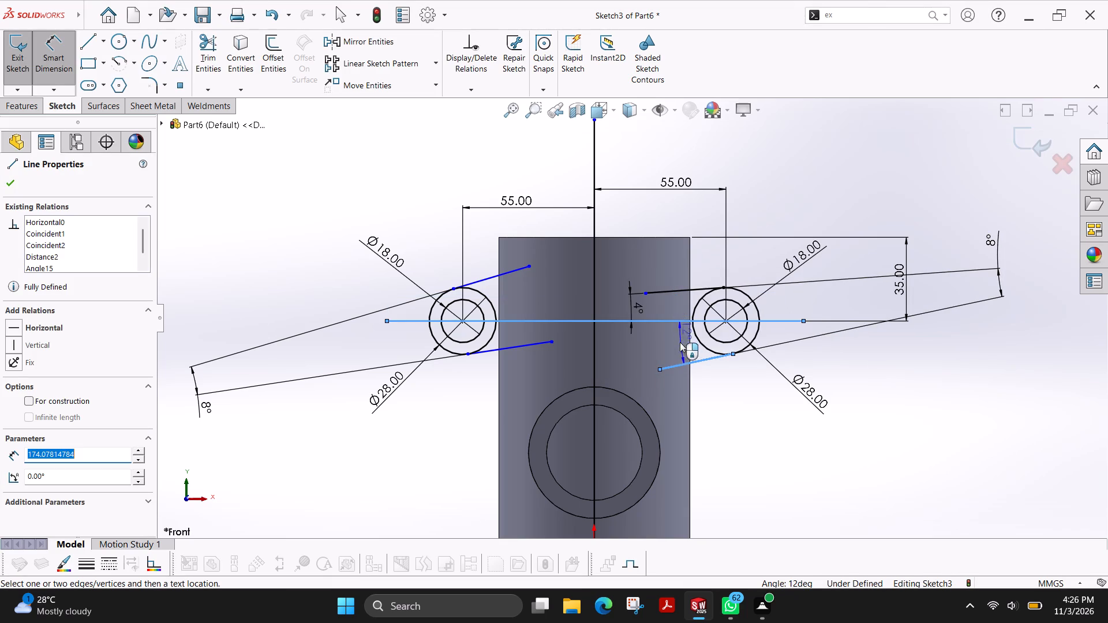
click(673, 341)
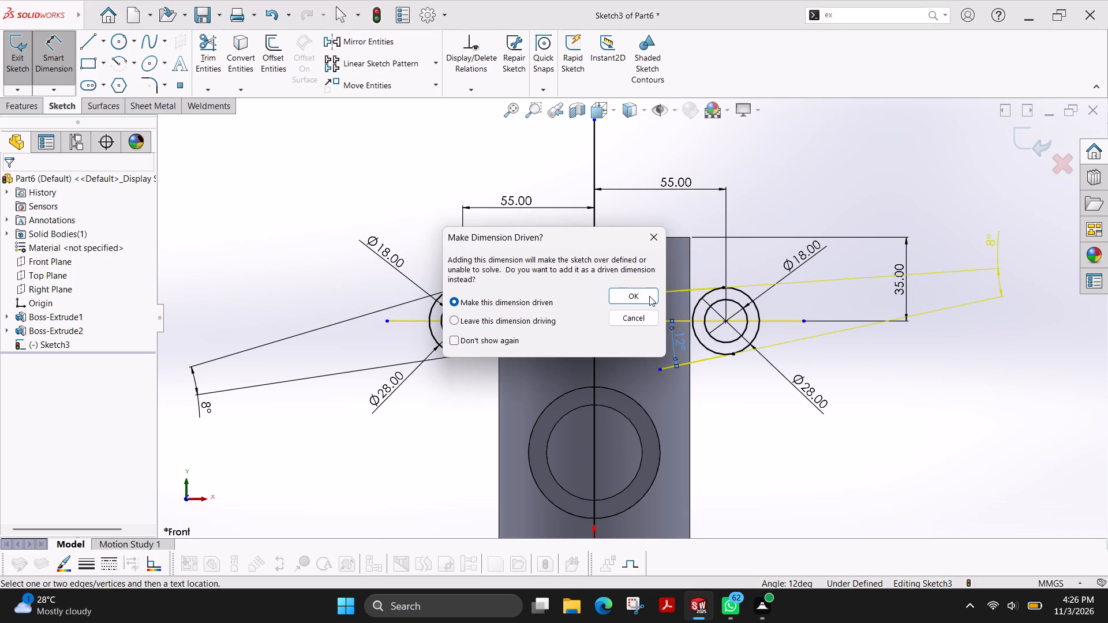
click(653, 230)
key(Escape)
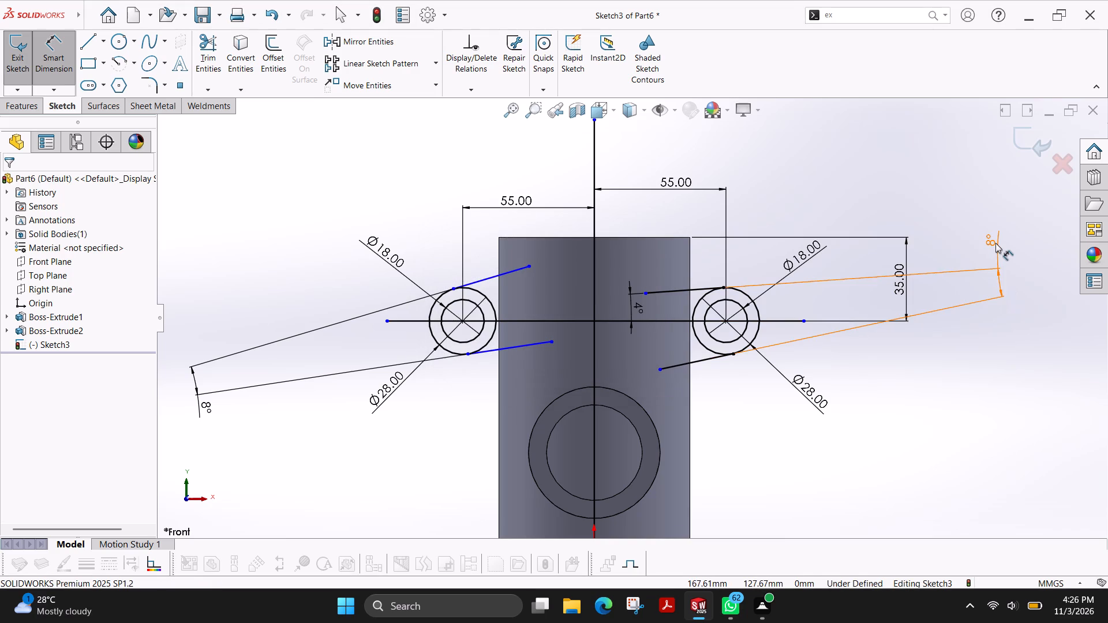
Select the 8° angle dimension between the right lug's tangent lines.
click(995, 243)
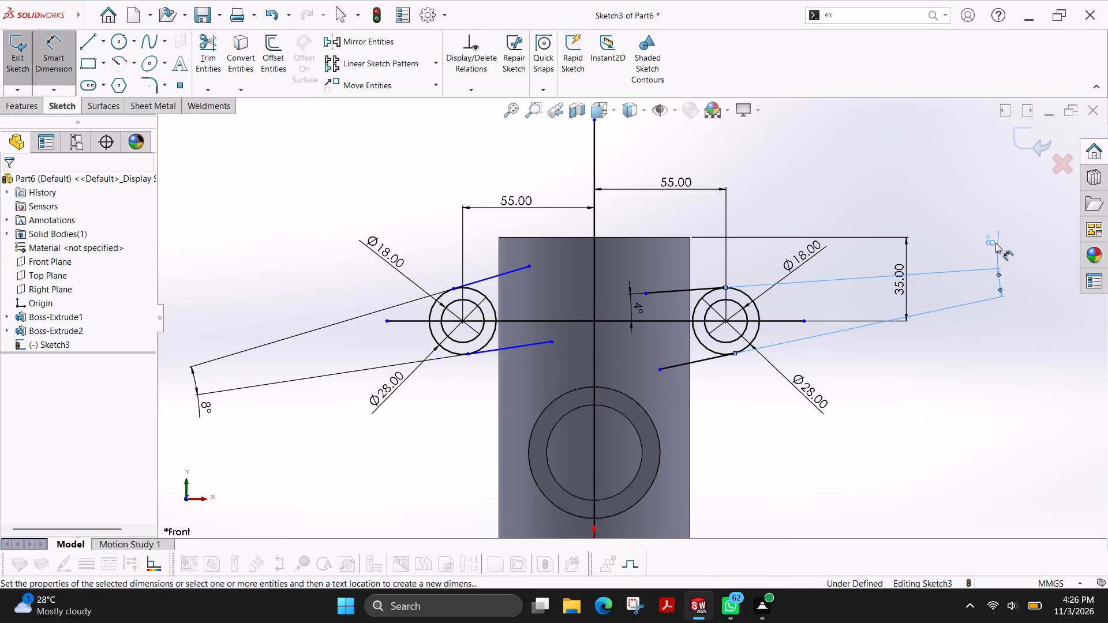
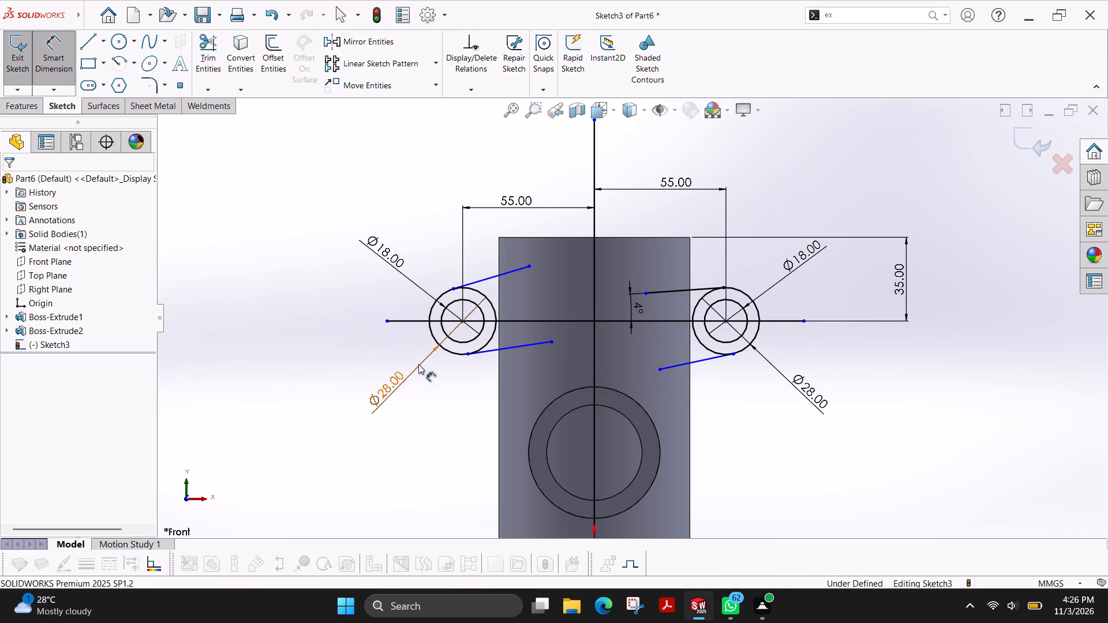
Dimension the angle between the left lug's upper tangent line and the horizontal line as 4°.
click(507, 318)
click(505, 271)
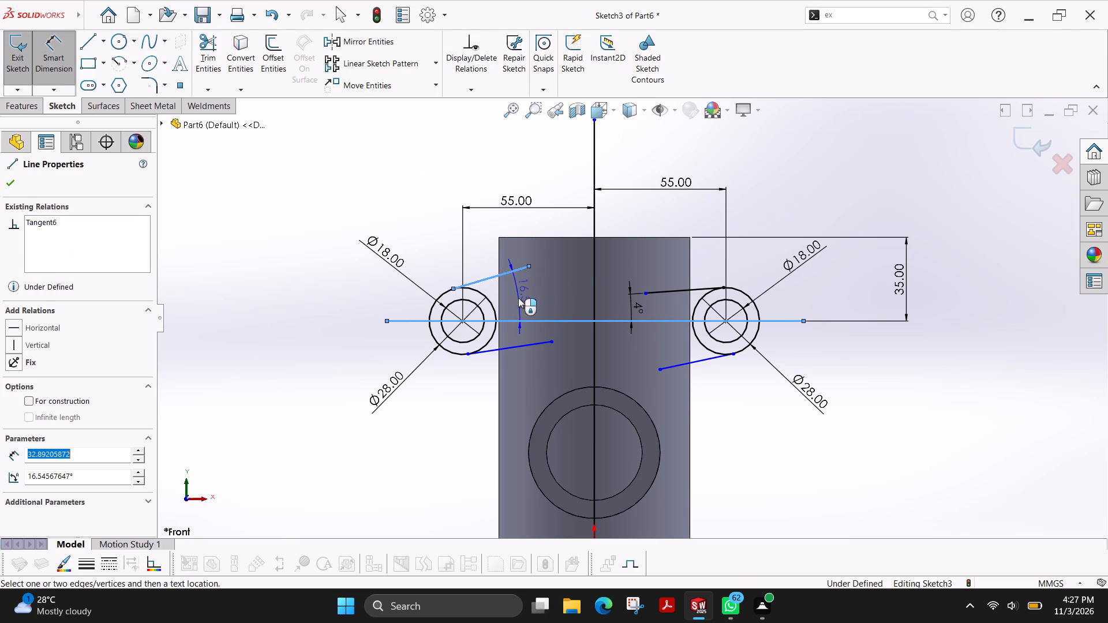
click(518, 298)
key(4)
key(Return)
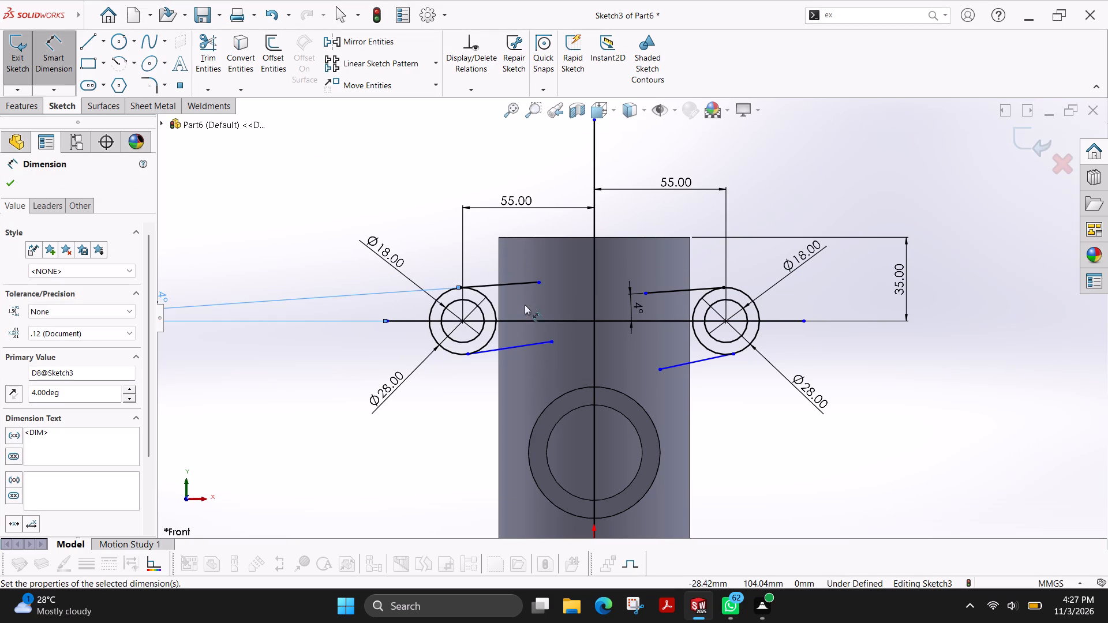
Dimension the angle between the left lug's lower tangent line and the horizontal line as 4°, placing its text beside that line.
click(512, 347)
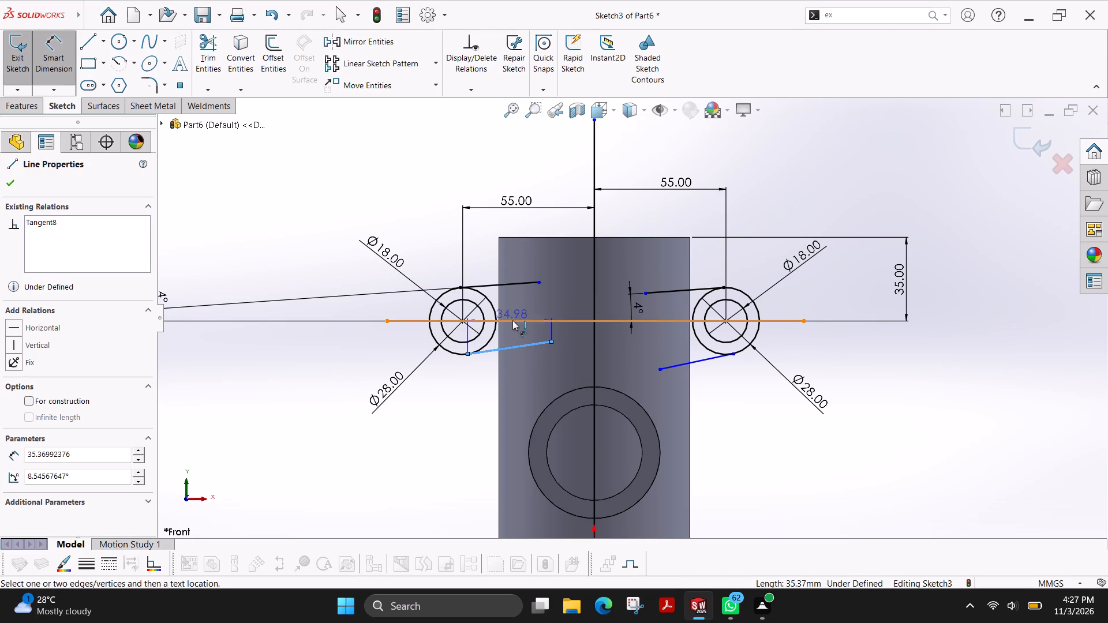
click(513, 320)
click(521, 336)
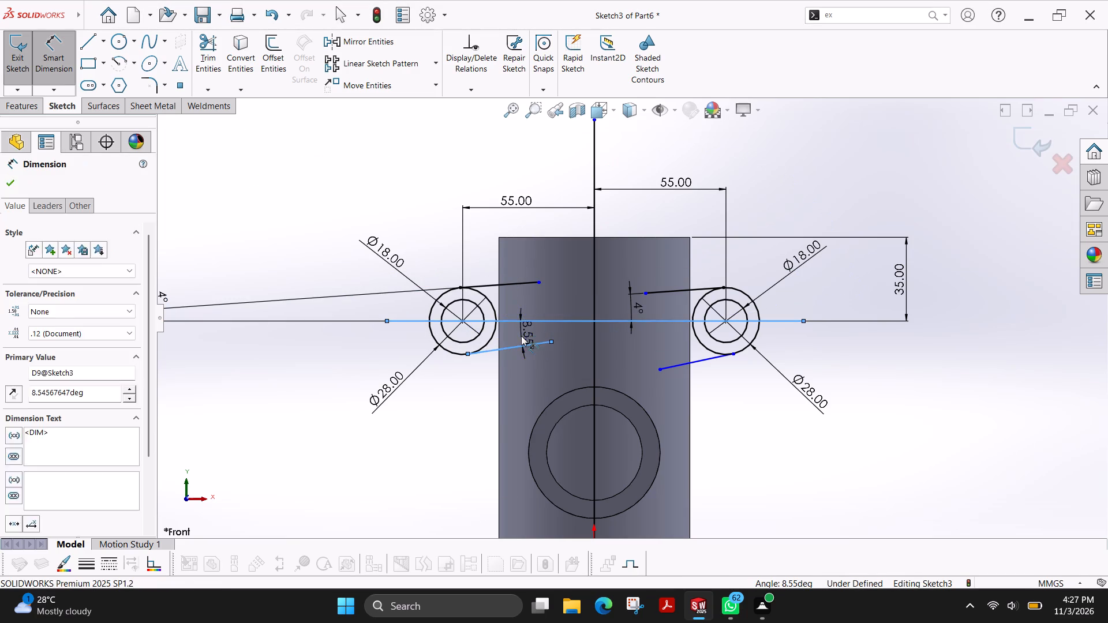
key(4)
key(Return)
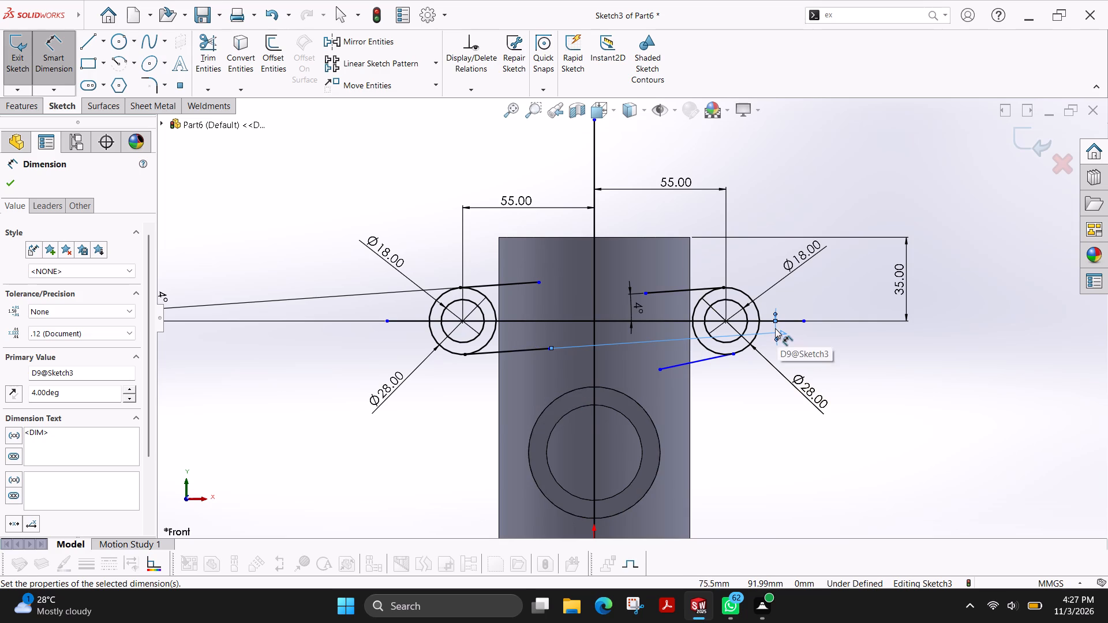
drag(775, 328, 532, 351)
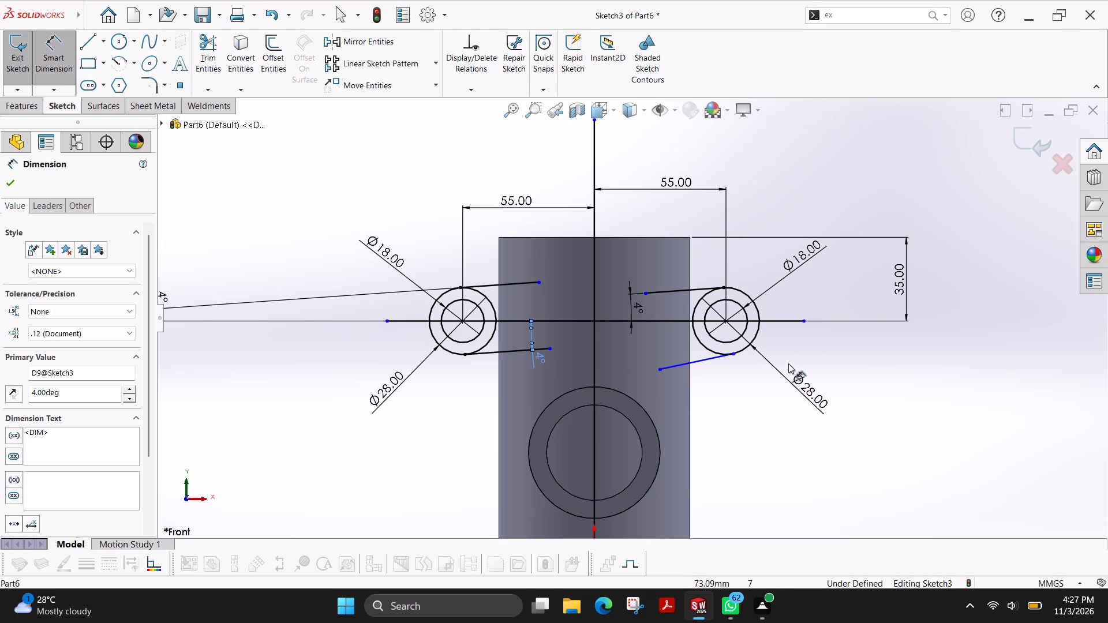
Undo the angle dimensions on both lugs, back to the unedited angle between the left lug's tangent lines.
key(ctrl+z)
key(ctrl+z)
key(ctrl+z)
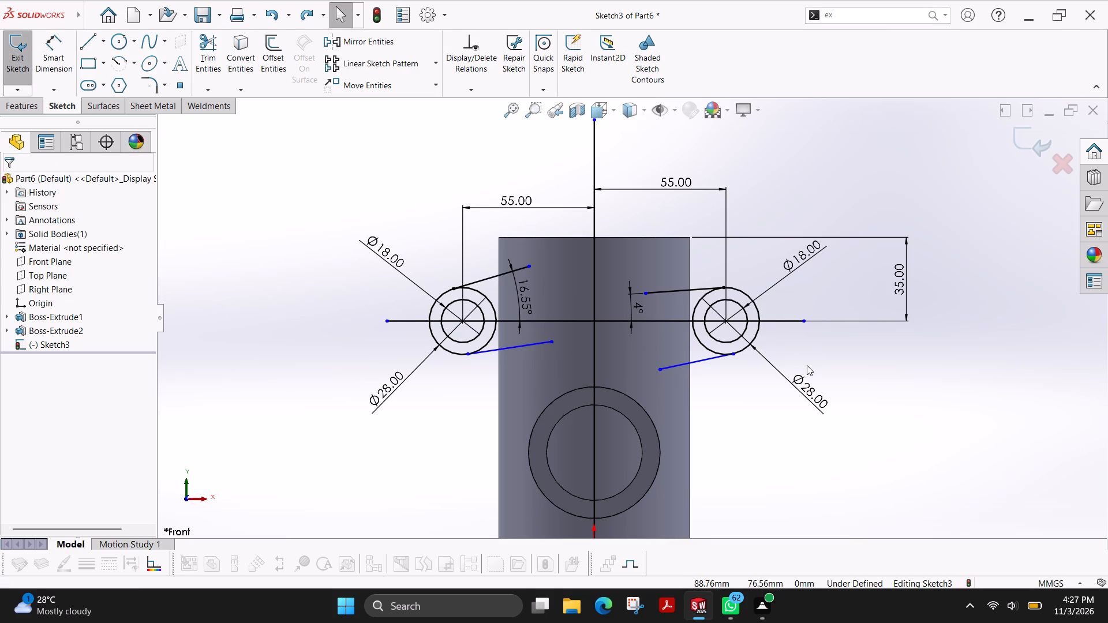
key(ctrl+z)
key(ctrl+z)
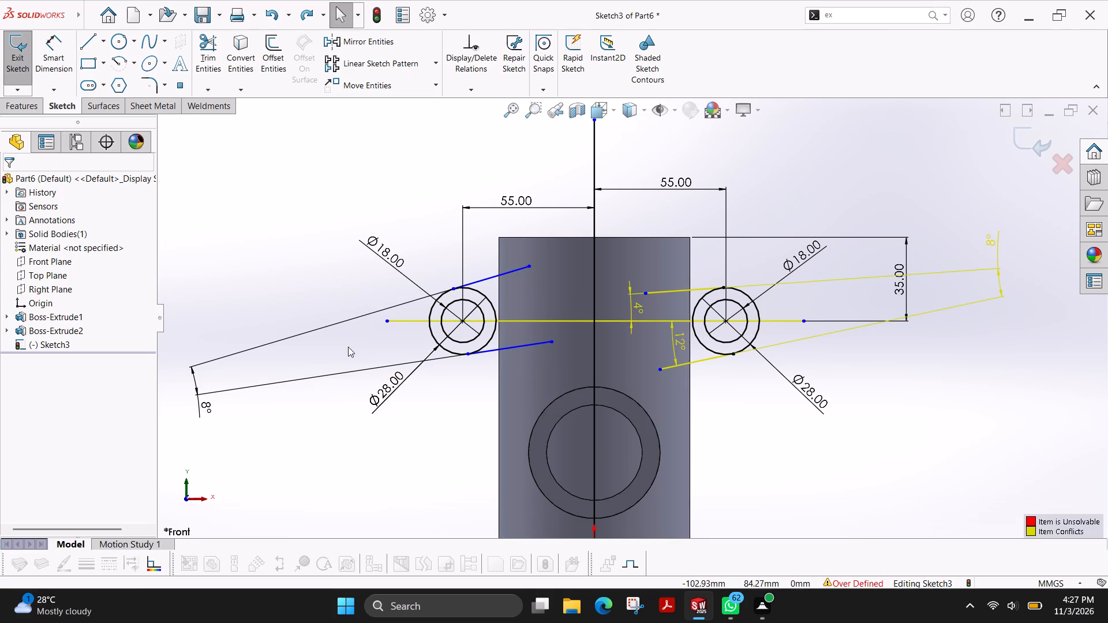
key(ctrl+z)
key(ctrl+z)
key(ctrl+z)
key(ctrl+z)
key(ctrl+z)
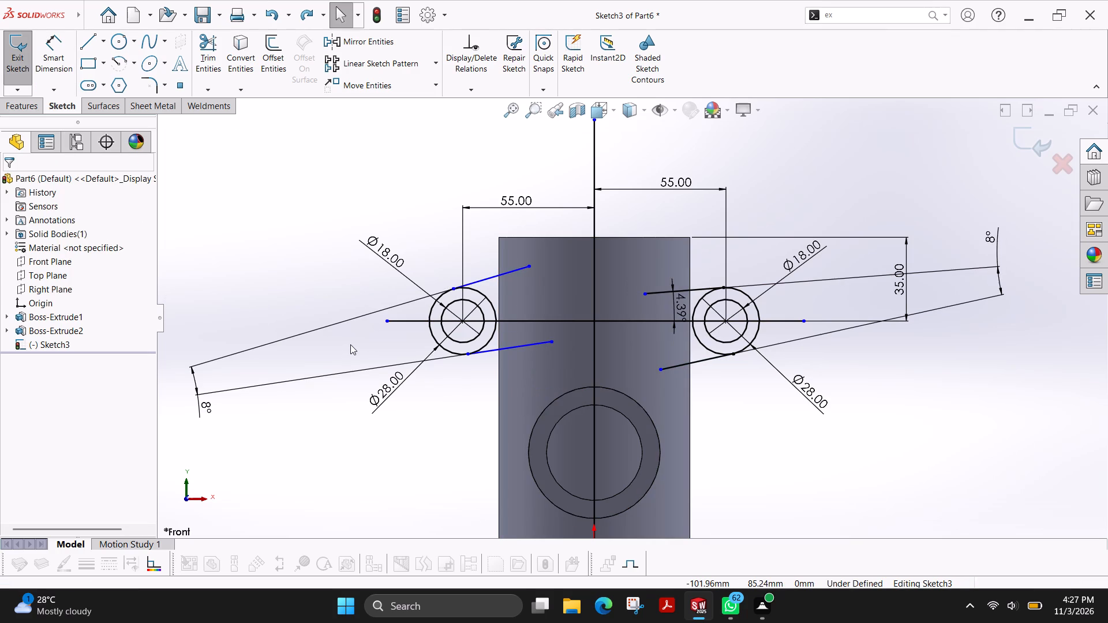
key(ctrl+z)
key(ctrl+z)
key(ctrl+z)
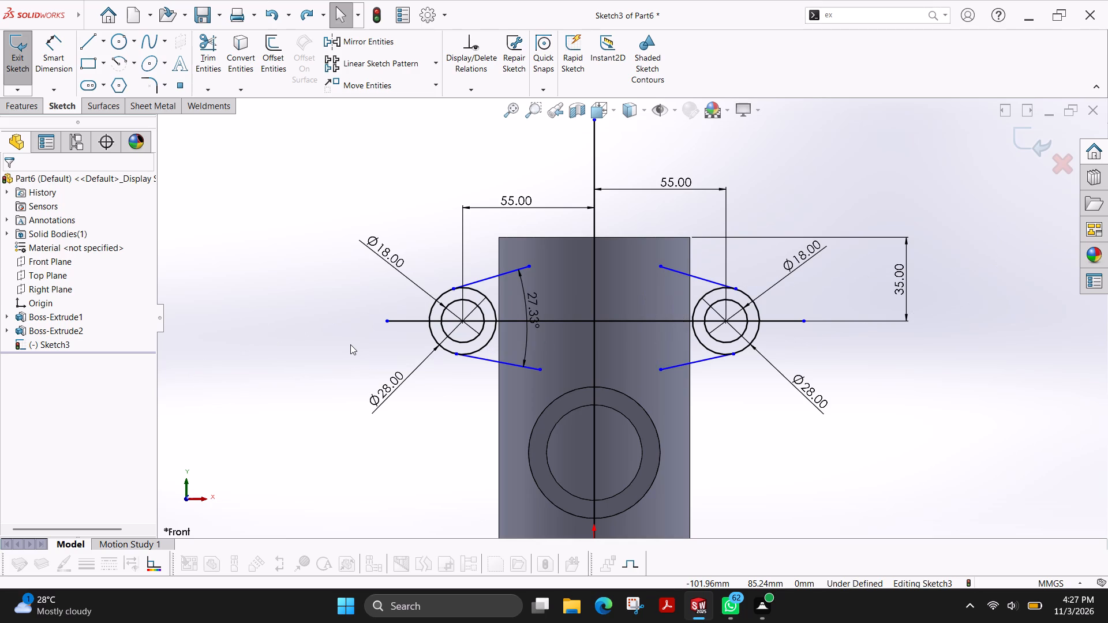
Set the angle between the left lug's upper and lower tangent lines to 8°.
click(530, 301)
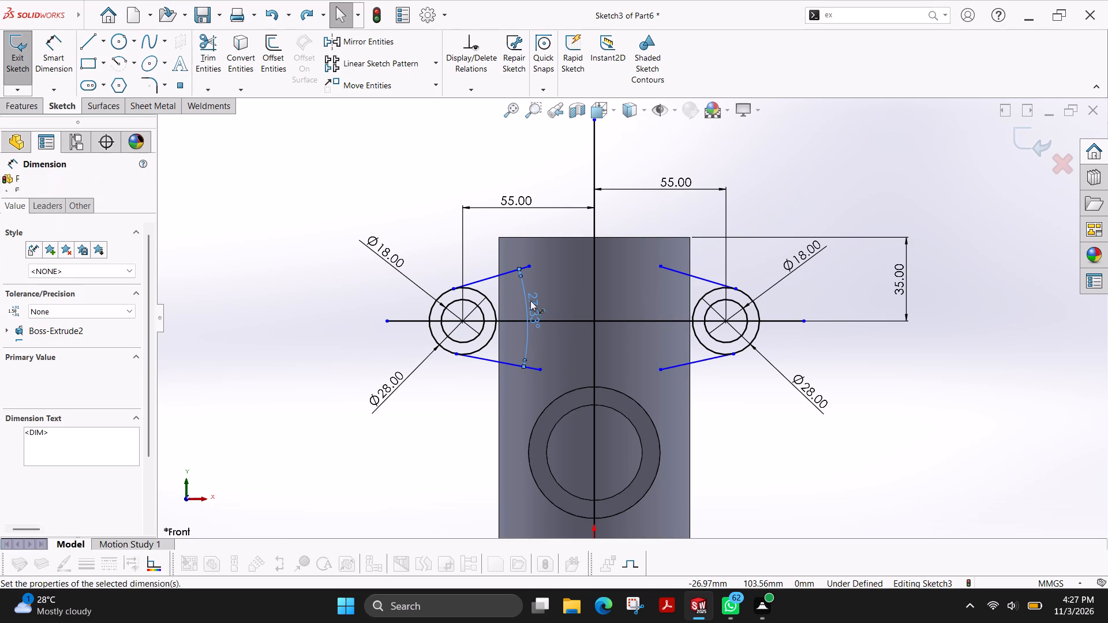
double_click(530, 301)
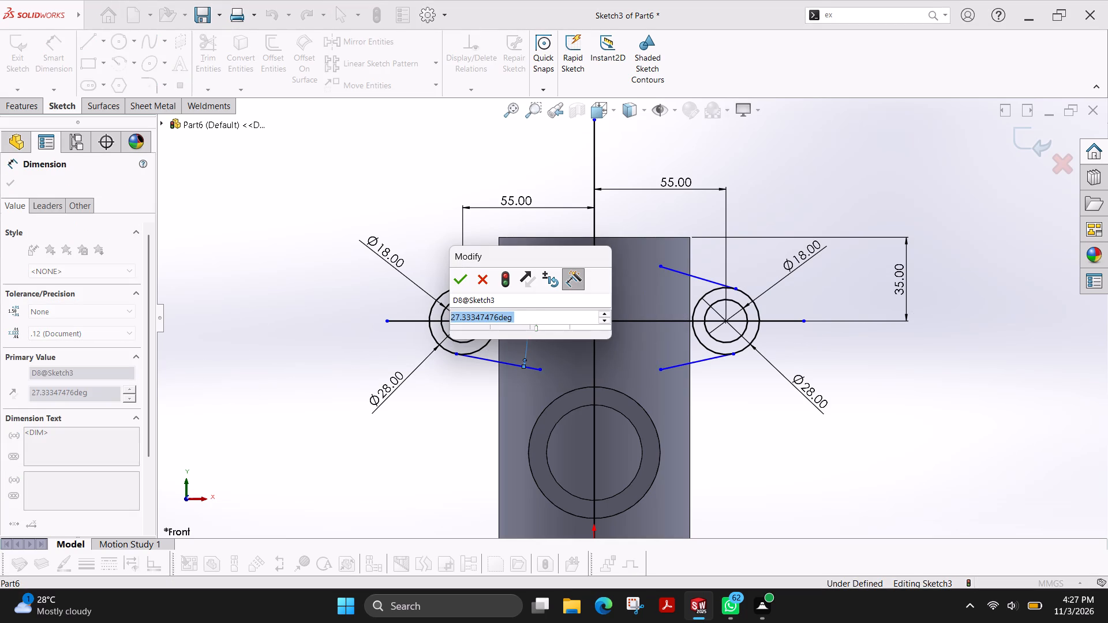
key(8)
key(Return)
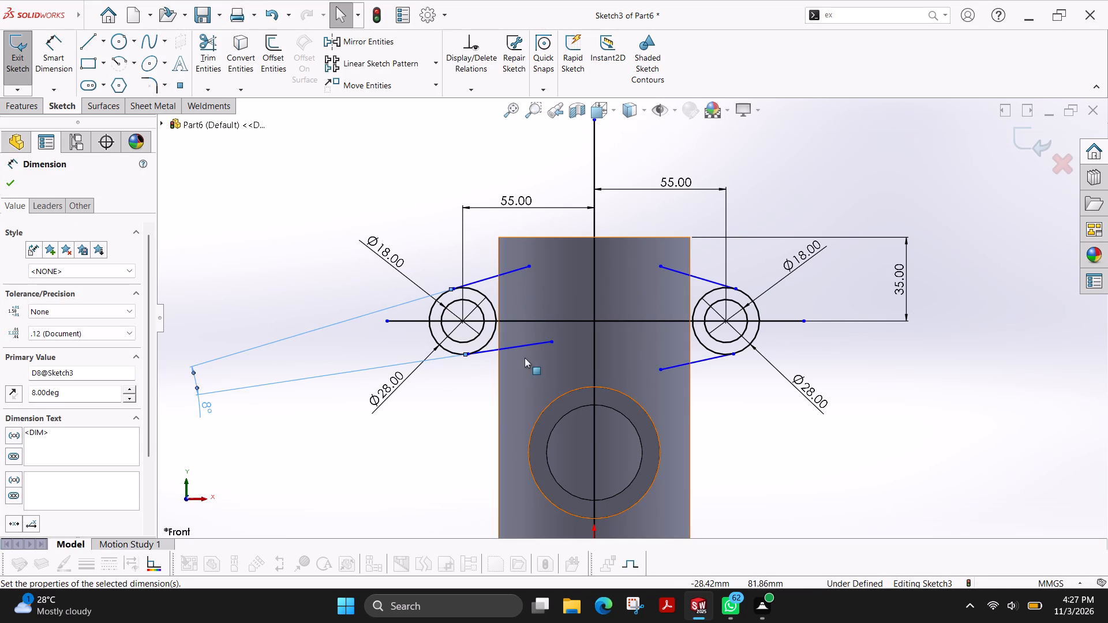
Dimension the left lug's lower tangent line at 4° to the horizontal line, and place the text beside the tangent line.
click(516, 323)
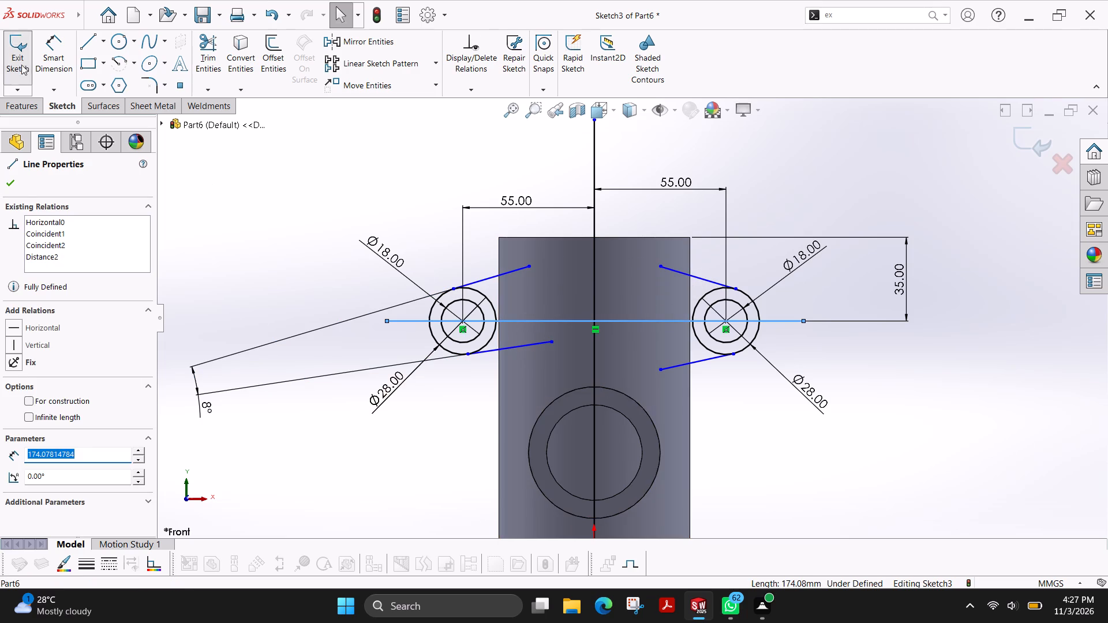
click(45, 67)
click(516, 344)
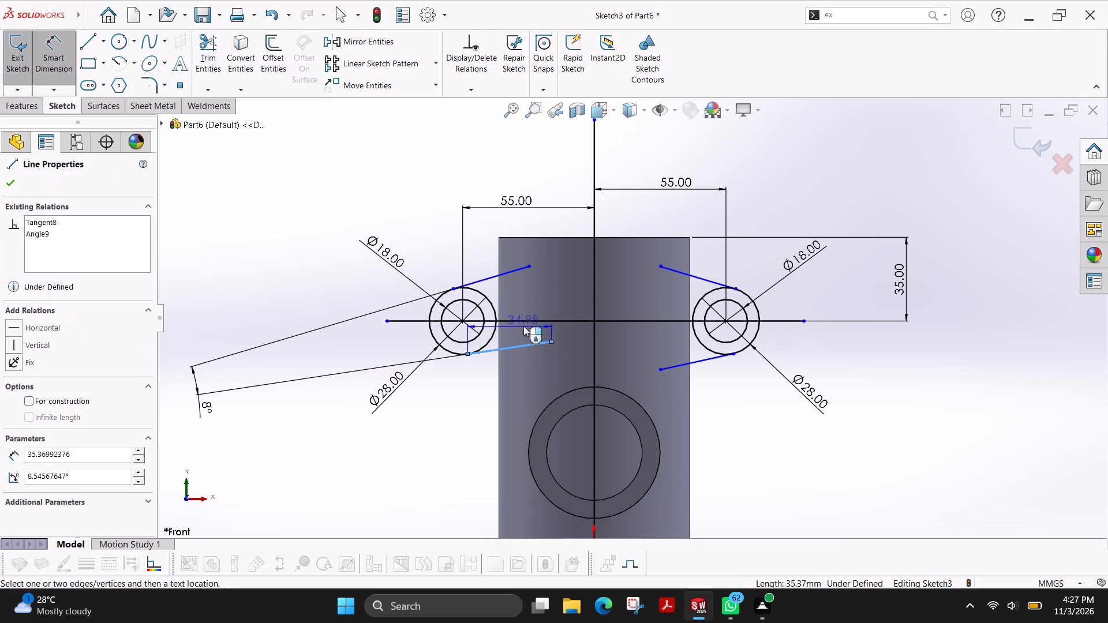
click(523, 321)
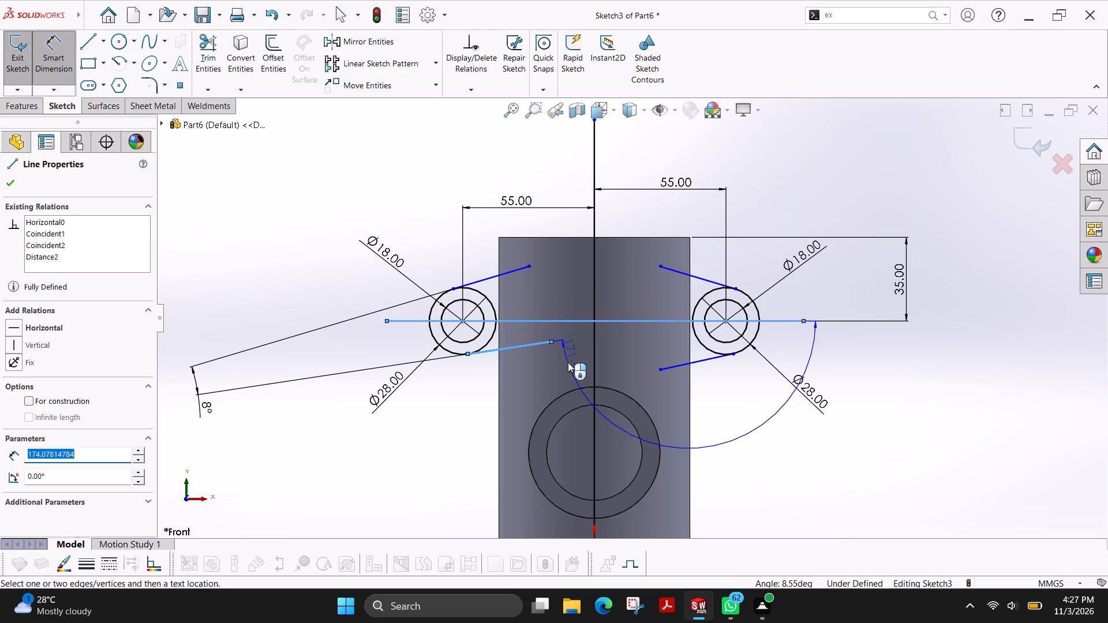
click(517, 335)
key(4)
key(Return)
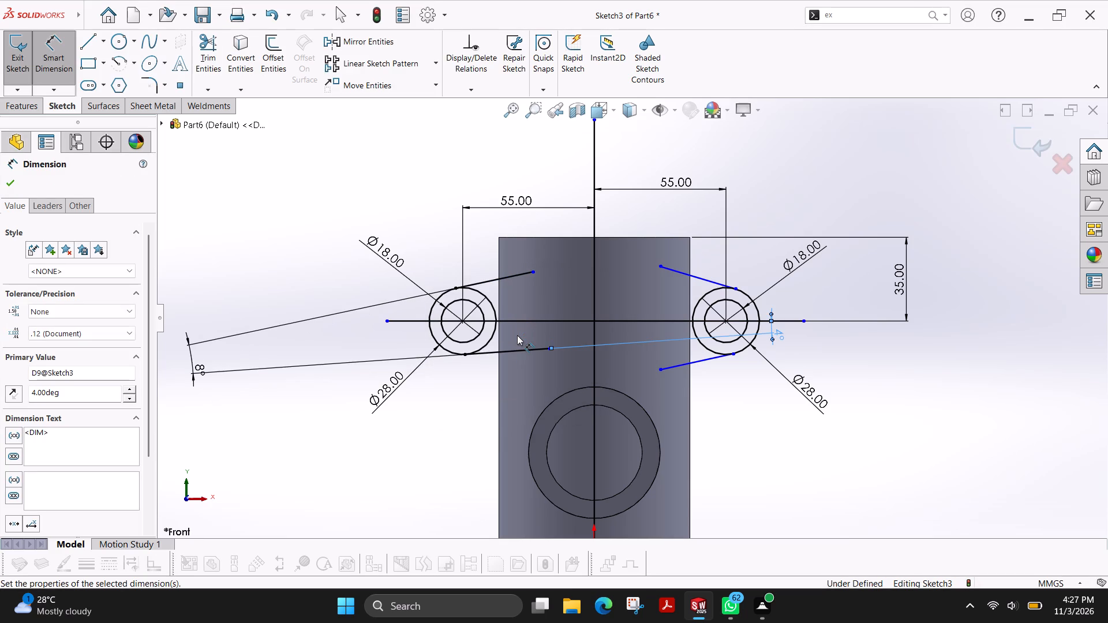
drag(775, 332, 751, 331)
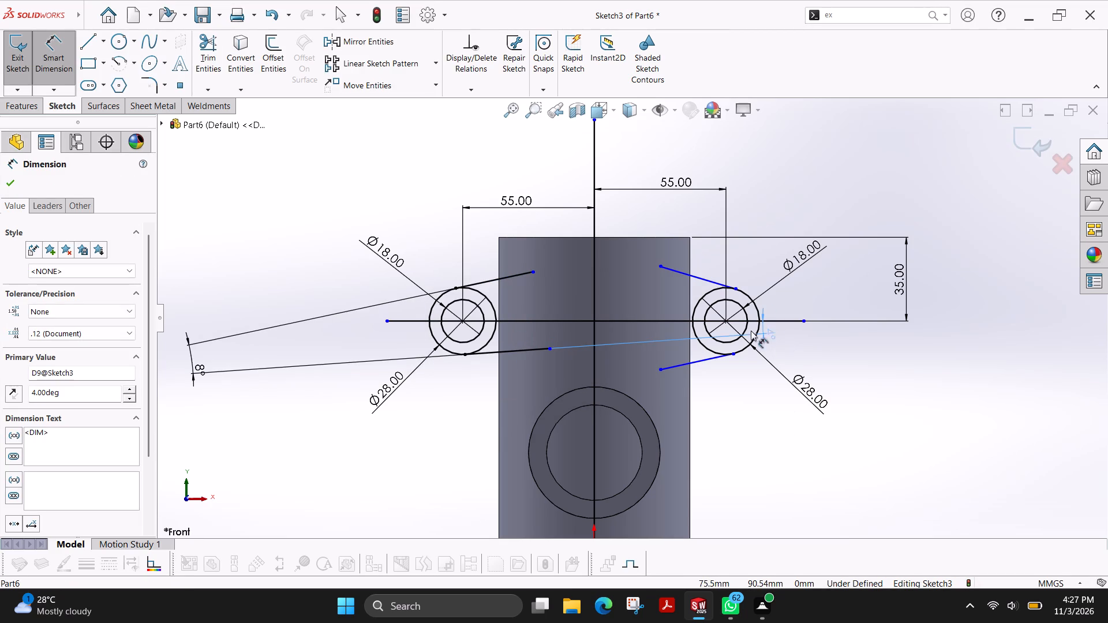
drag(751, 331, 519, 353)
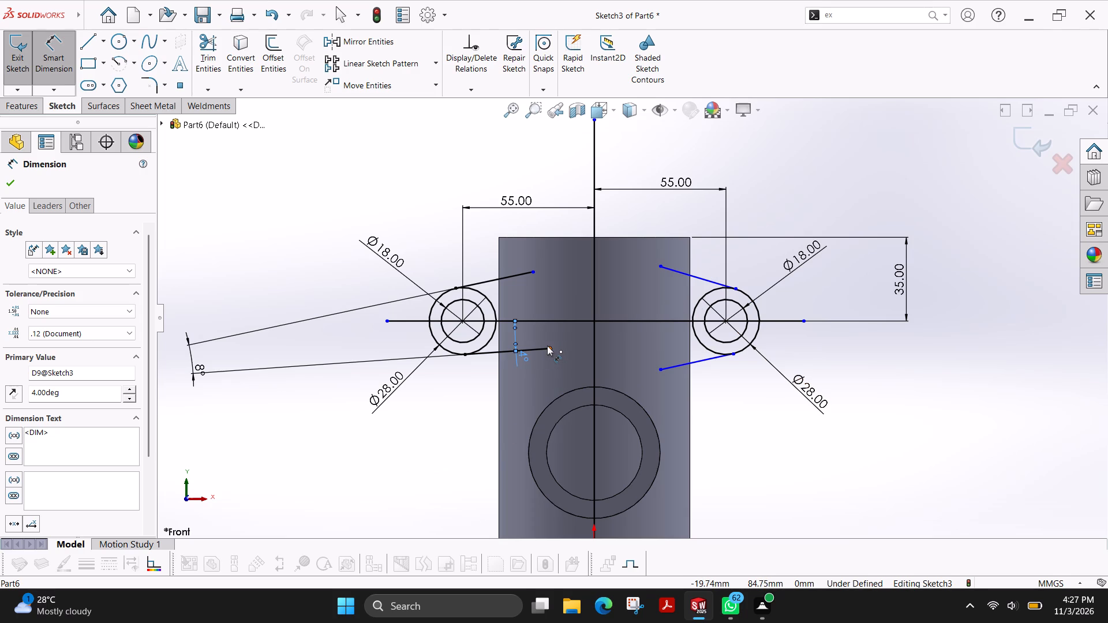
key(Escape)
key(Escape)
Move the free end of the left lug's lower tangent line to about X -18 mm, Y 84 mm.
drag(549, 346, 551, 361)
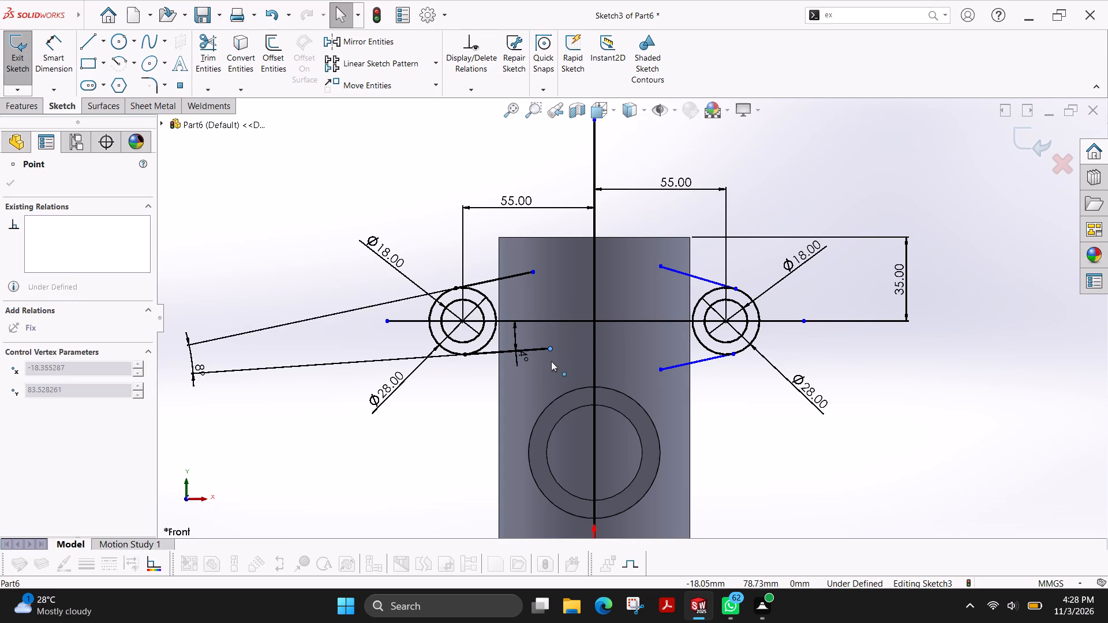
drag(551, 361, 553, 370)
key(Escape)
key(Escape)
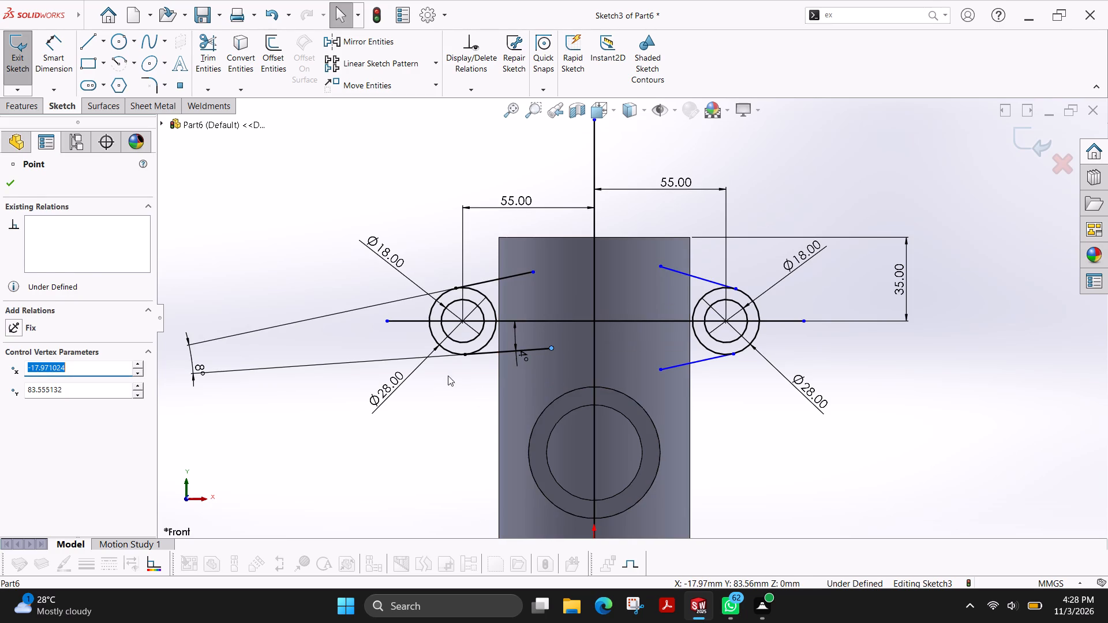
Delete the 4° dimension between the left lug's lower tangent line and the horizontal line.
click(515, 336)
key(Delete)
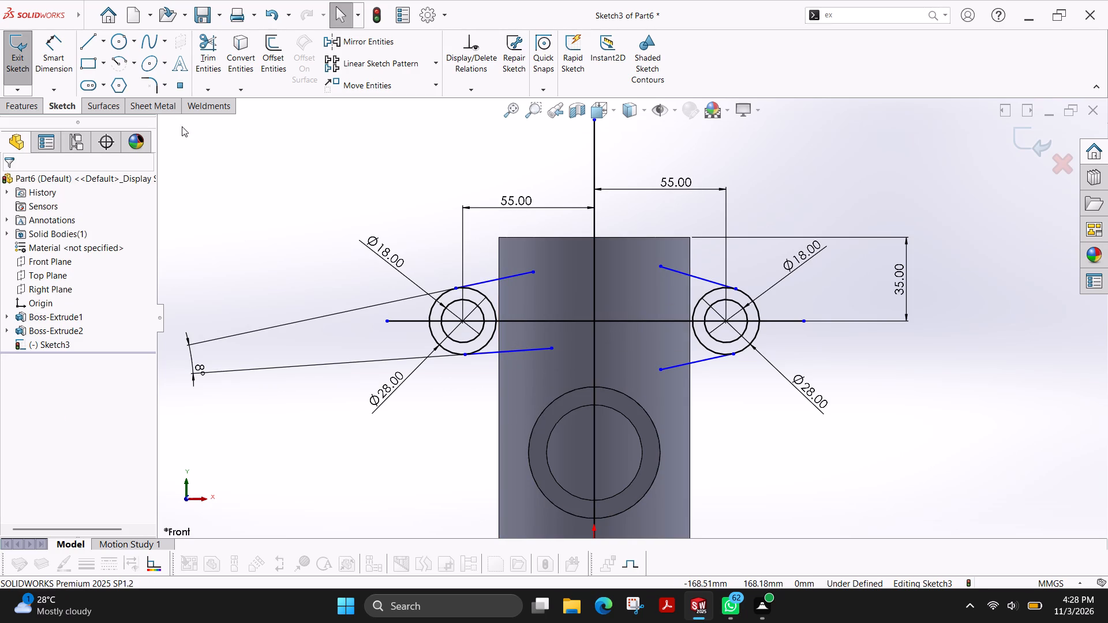
Dimension the angle between the left lug's upper tangent line and the horizontal line as 4°.
click(63, 58)
click(508, 319)
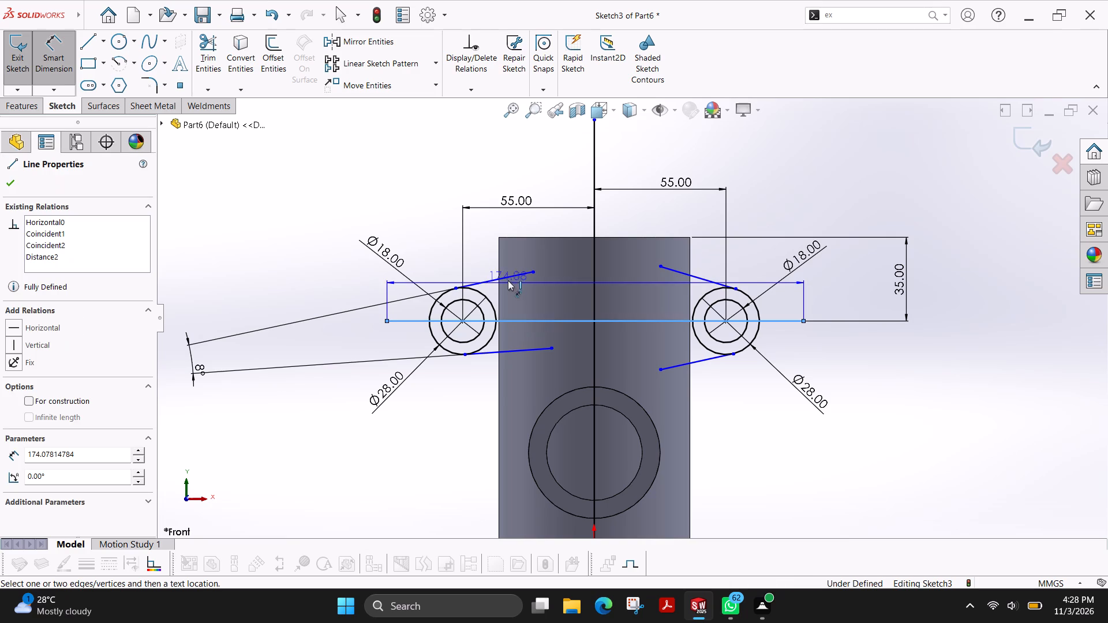
click(501, 278)
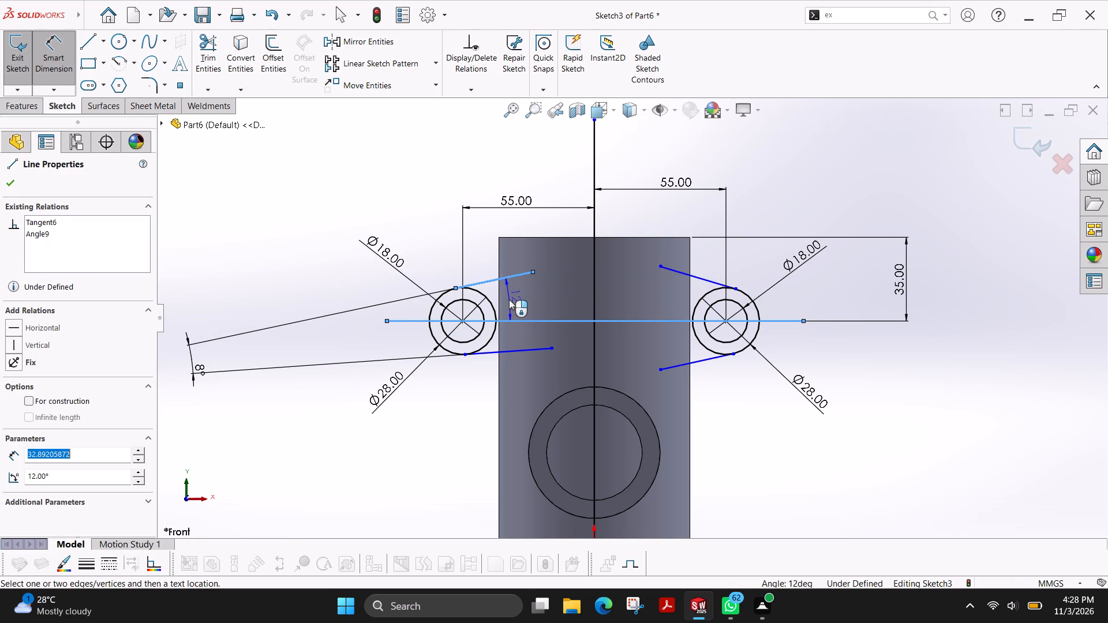
click(509, 299)
key(4)
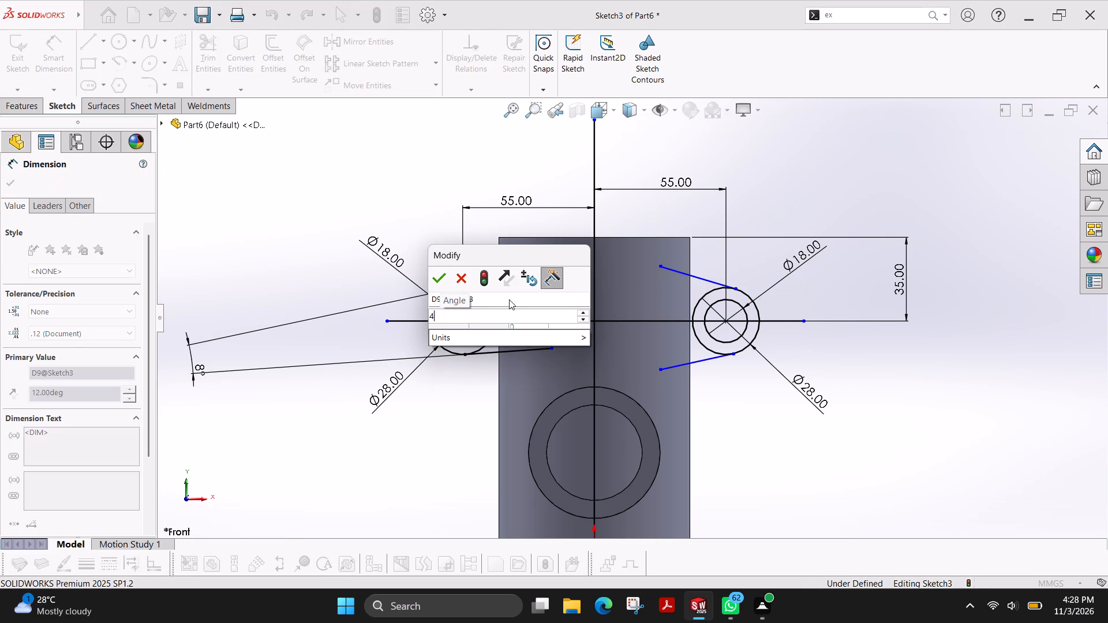
key(Return)
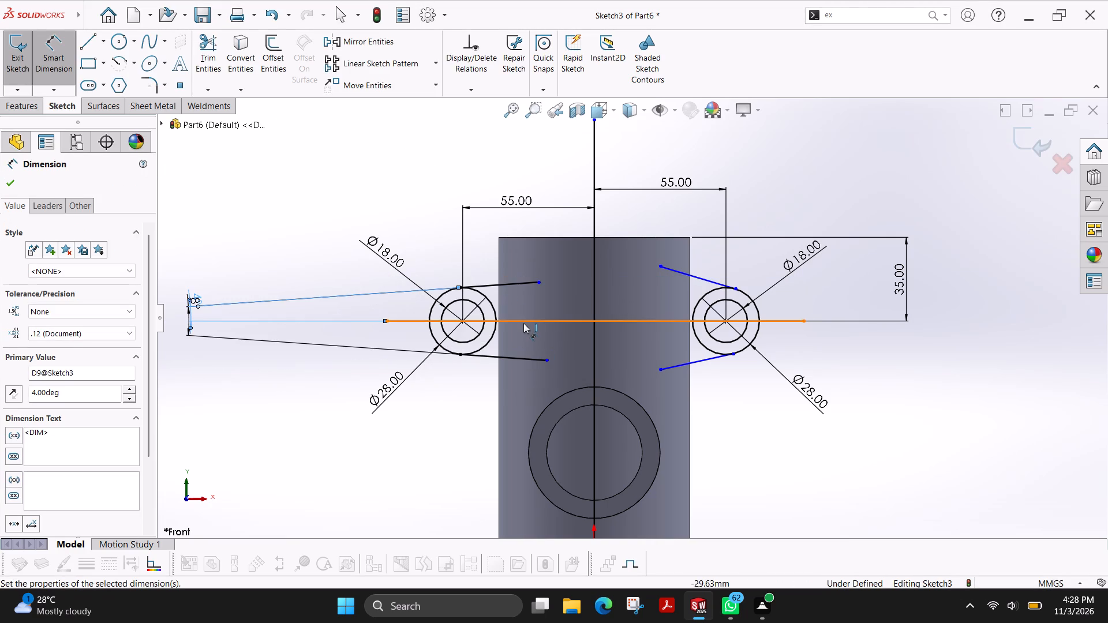
Dimension the angle between the right lug's upper and lower tangent lines as 8°.
click(672, 269)
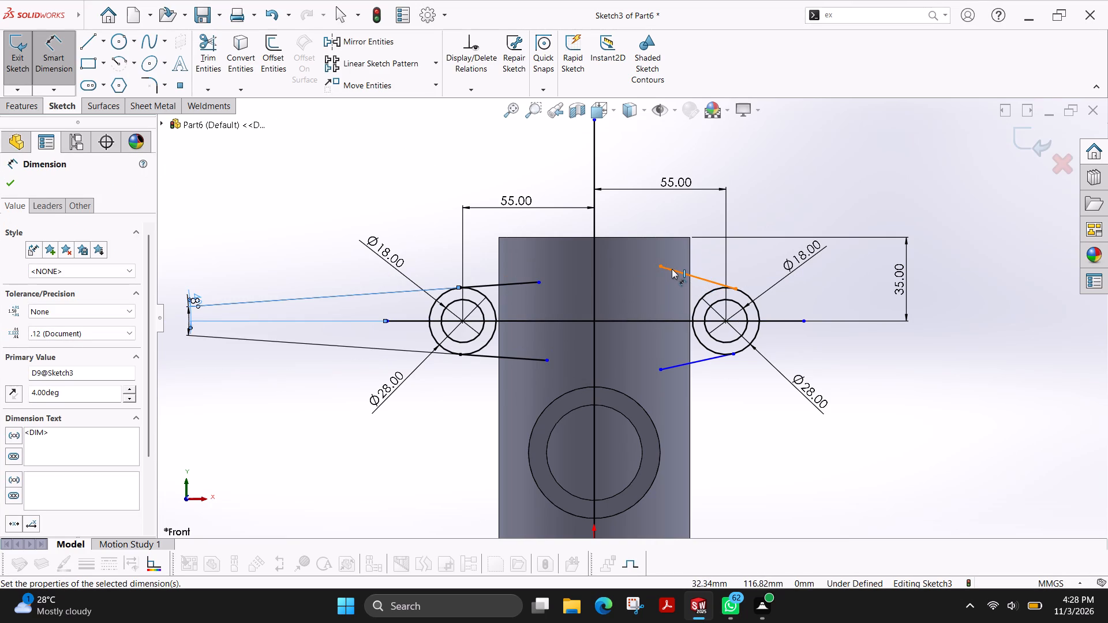
click(674, 367)
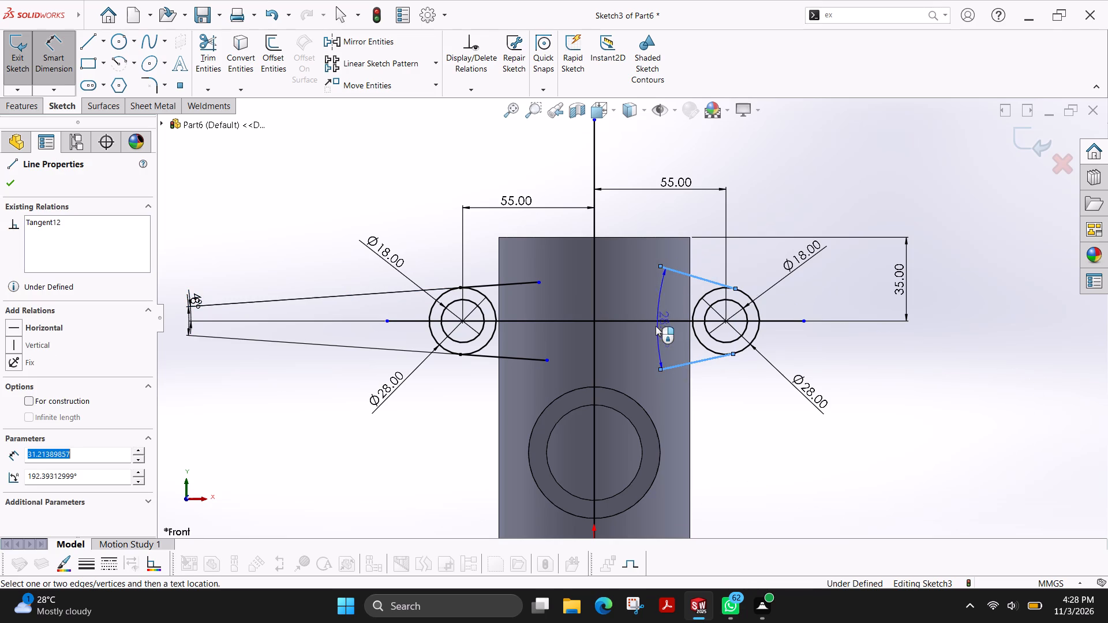
click(656, 326)
key(8)
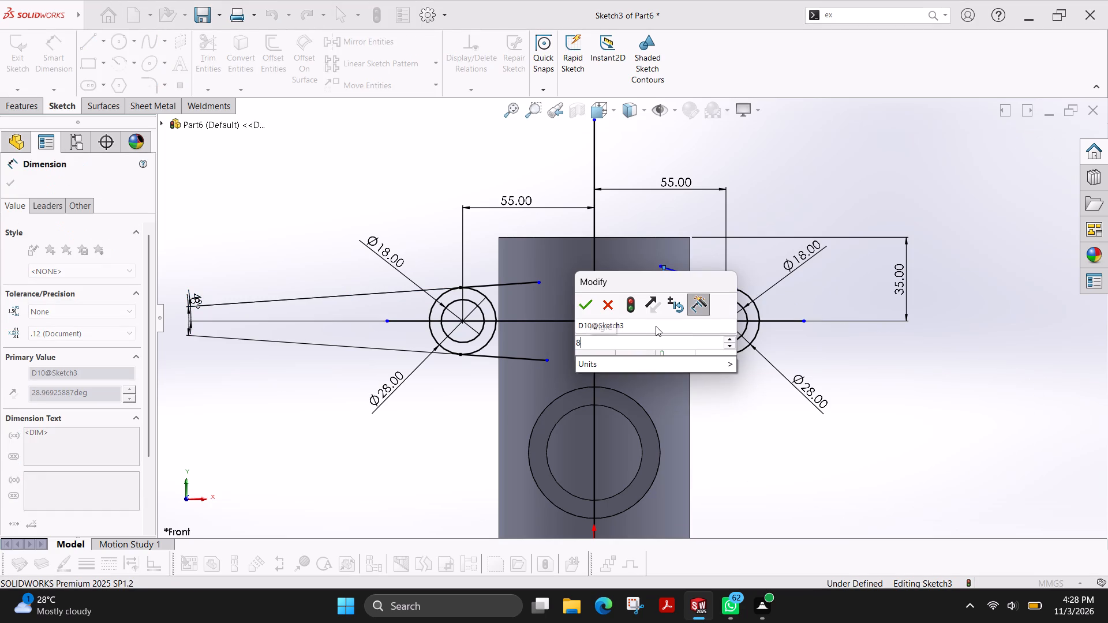
key(Return)
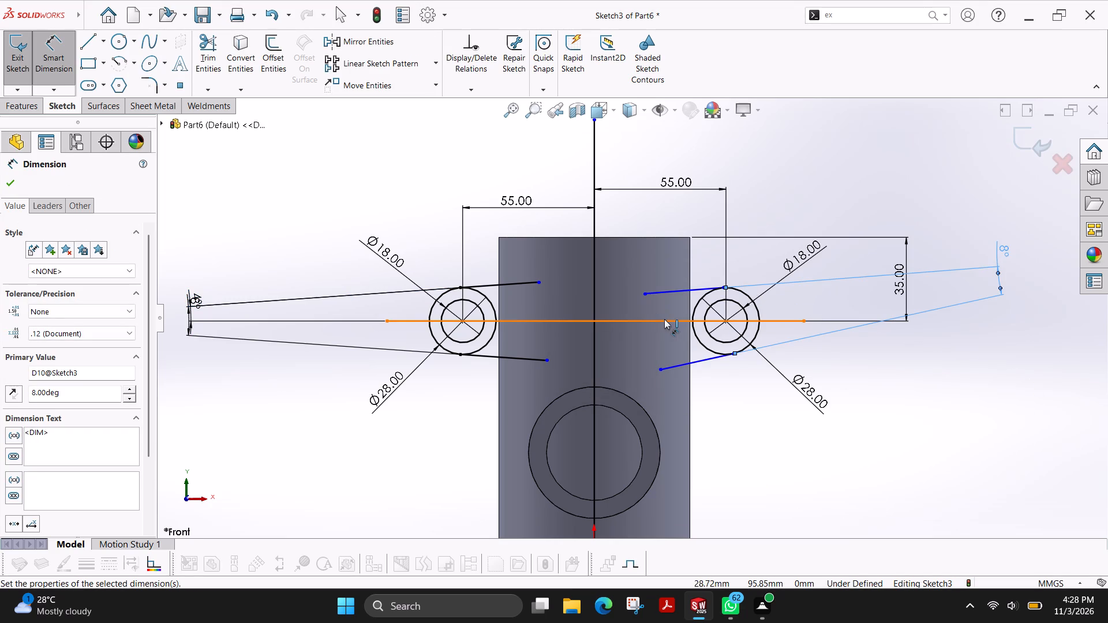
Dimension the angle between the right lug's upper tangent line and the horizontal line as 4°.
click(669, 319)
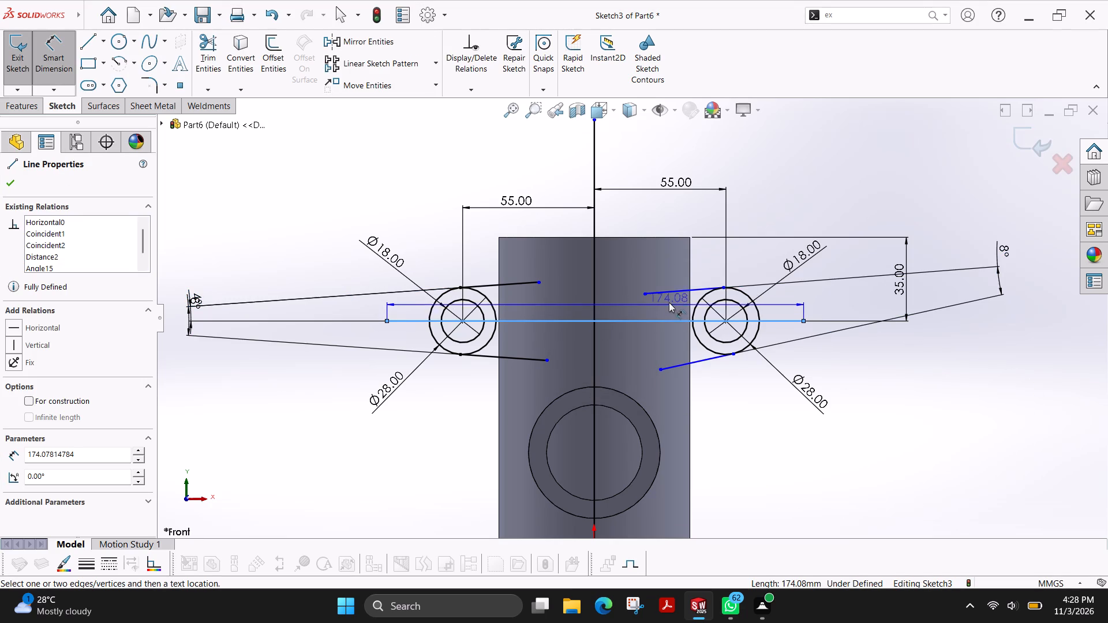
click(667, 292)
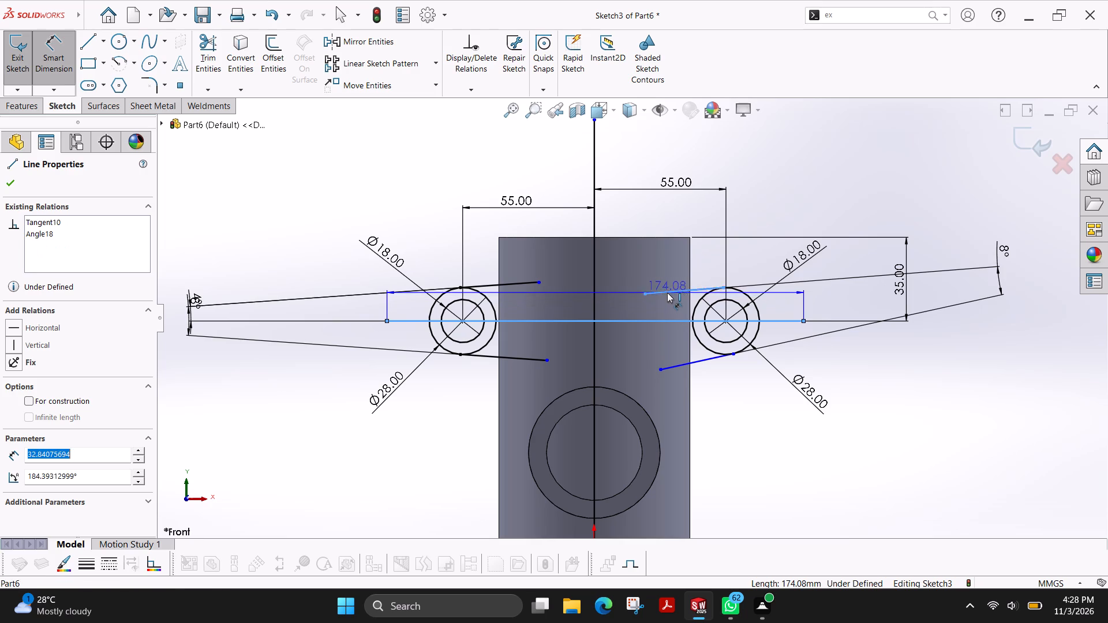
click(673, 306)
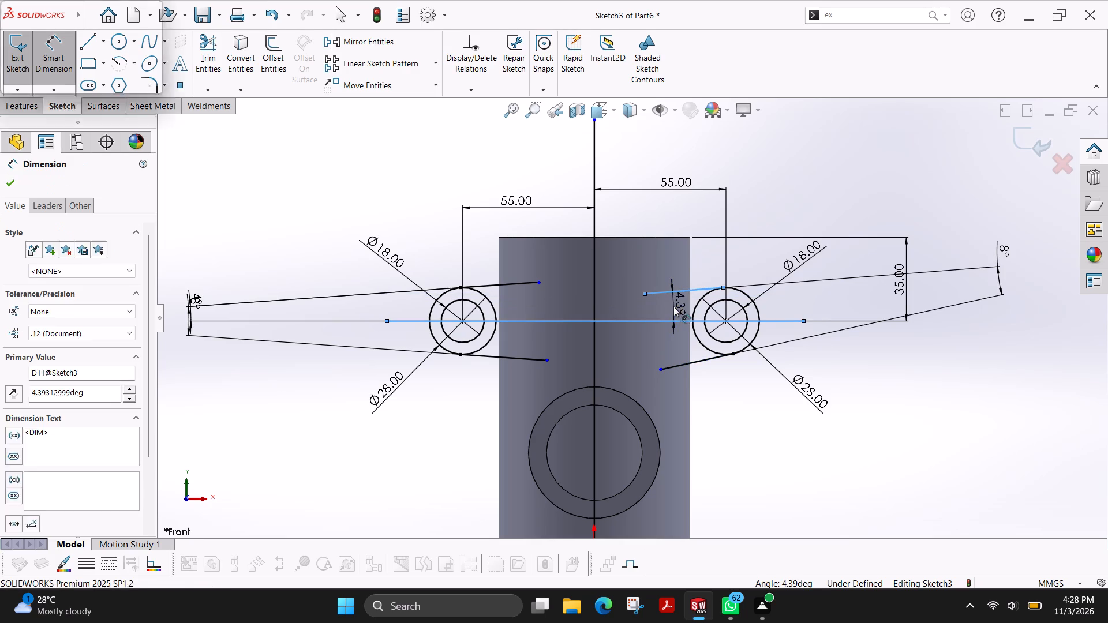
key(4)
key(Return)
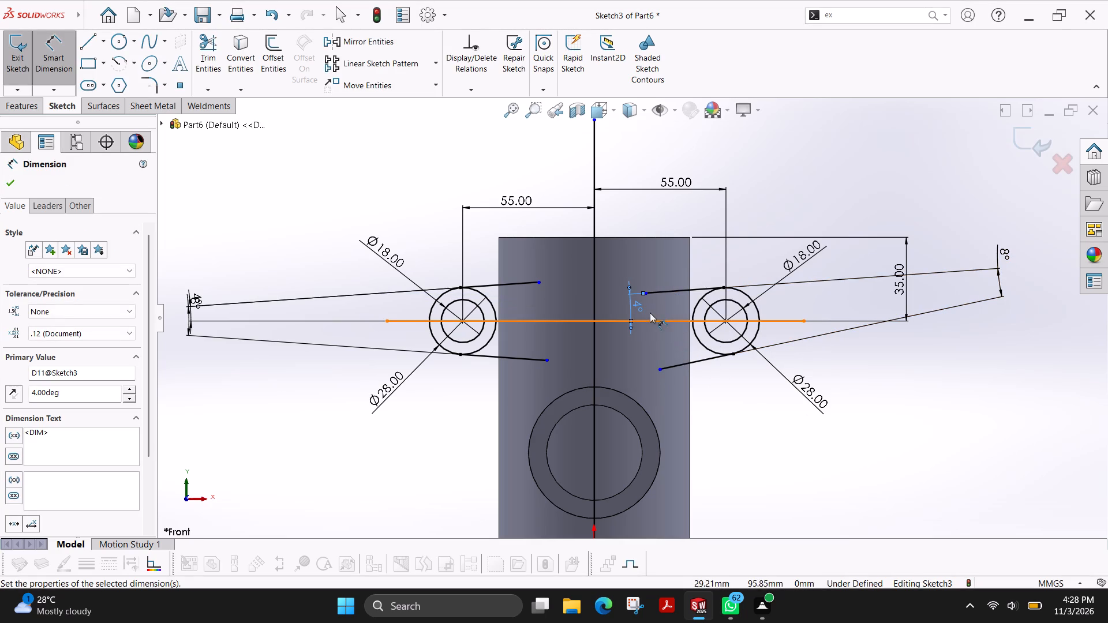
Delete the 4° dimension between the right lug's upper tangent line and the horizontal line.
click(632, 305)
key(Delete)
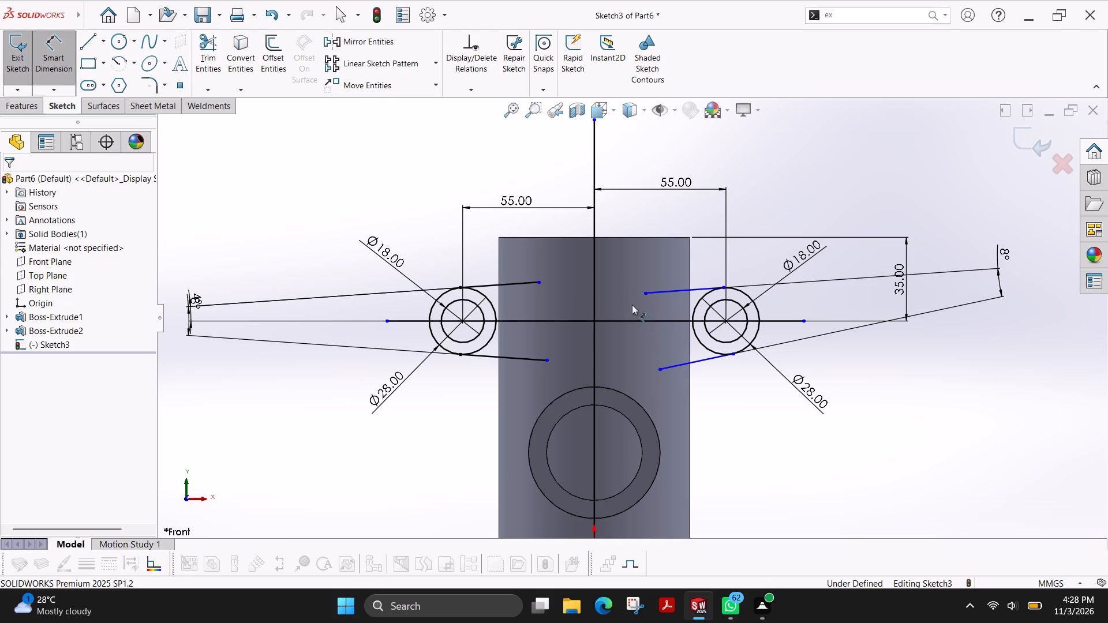
Dimension the angle between the right lug's lower tangent line and the horizontal line as 4°.
click(676, 363)
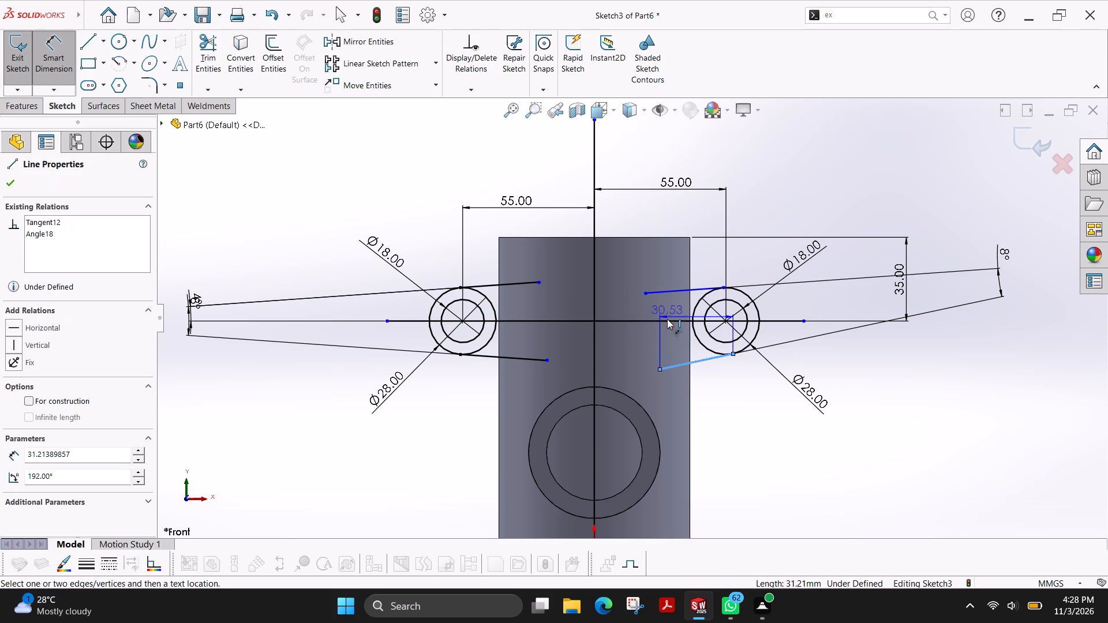
click(667, 319)
click(671, 344)
key(4)
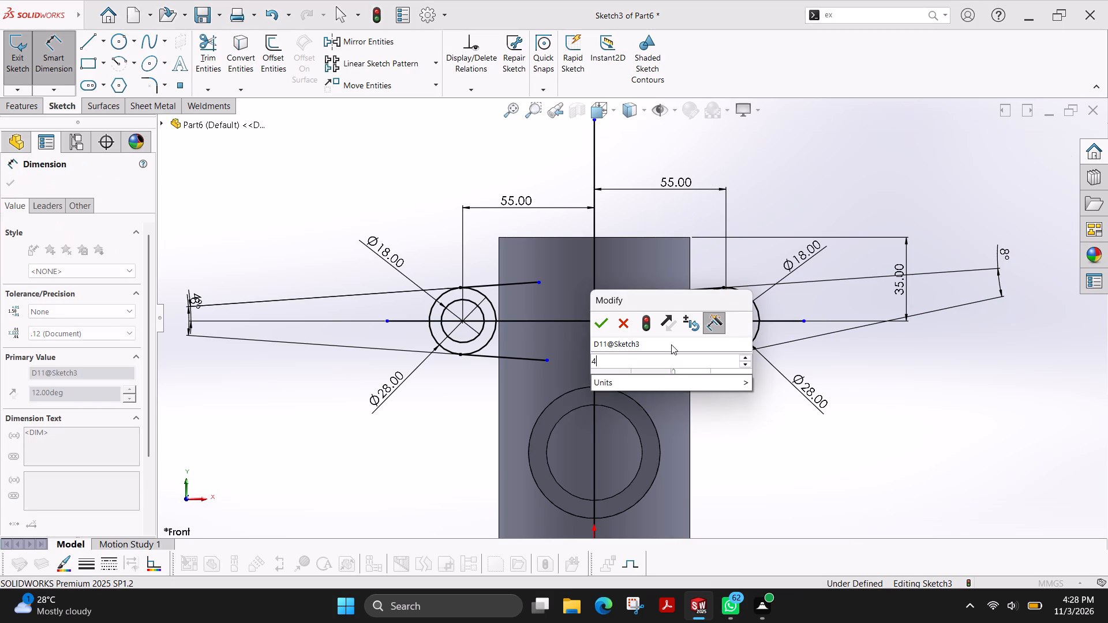
key(Return)
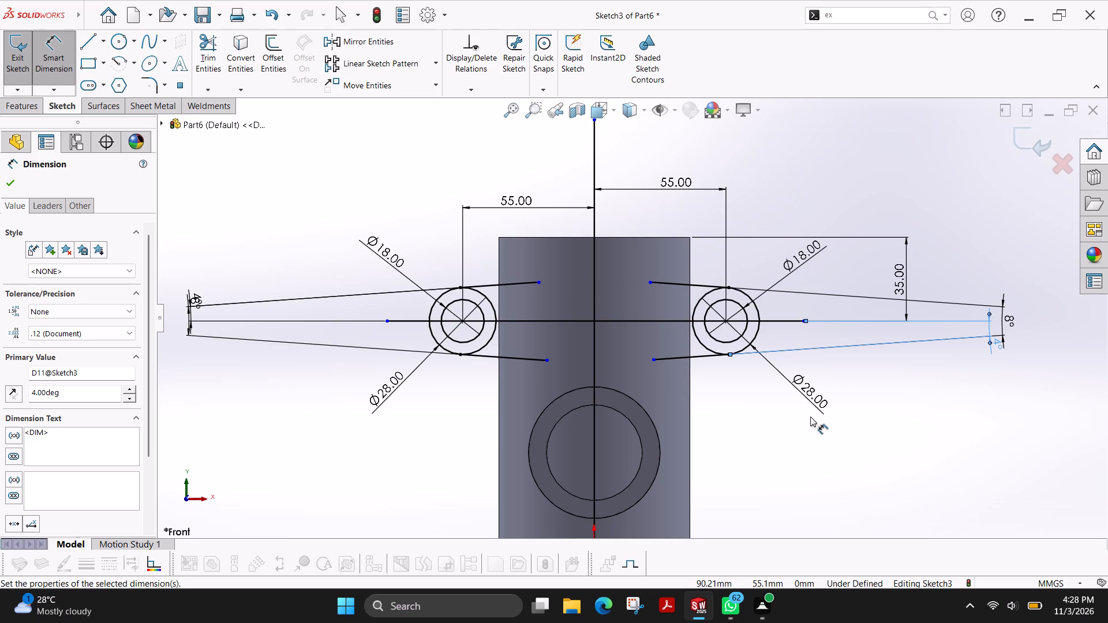
Join the inner ends of the upper tangent lines with a line about 46 mm long and the lower ones with one about 45 mm.
click(85, 42)
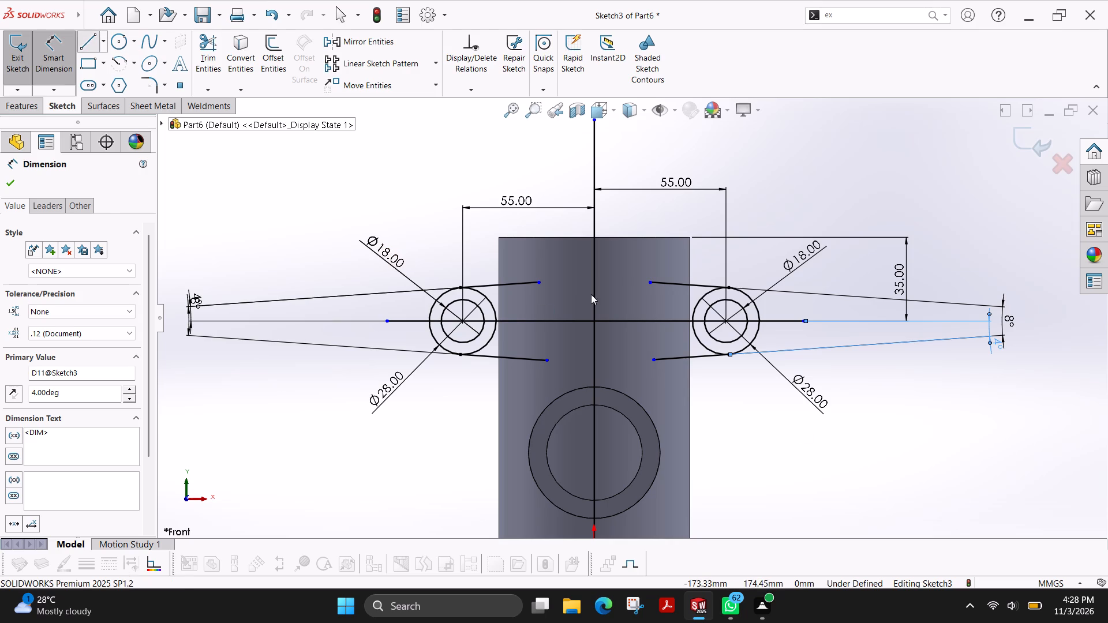
click(538, 283)
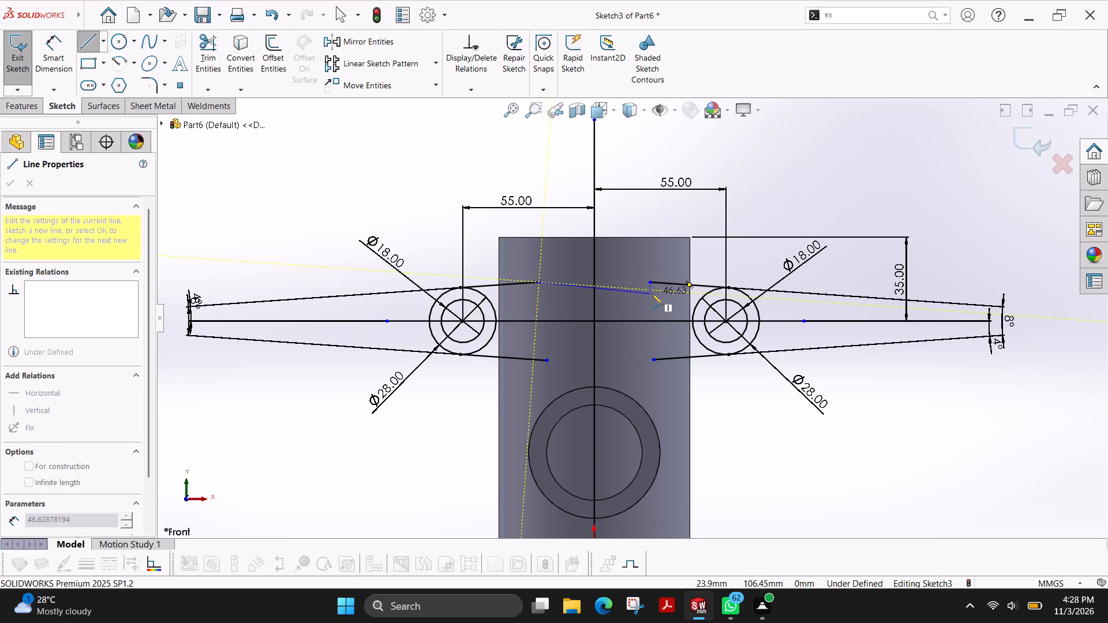
click(650, 282)
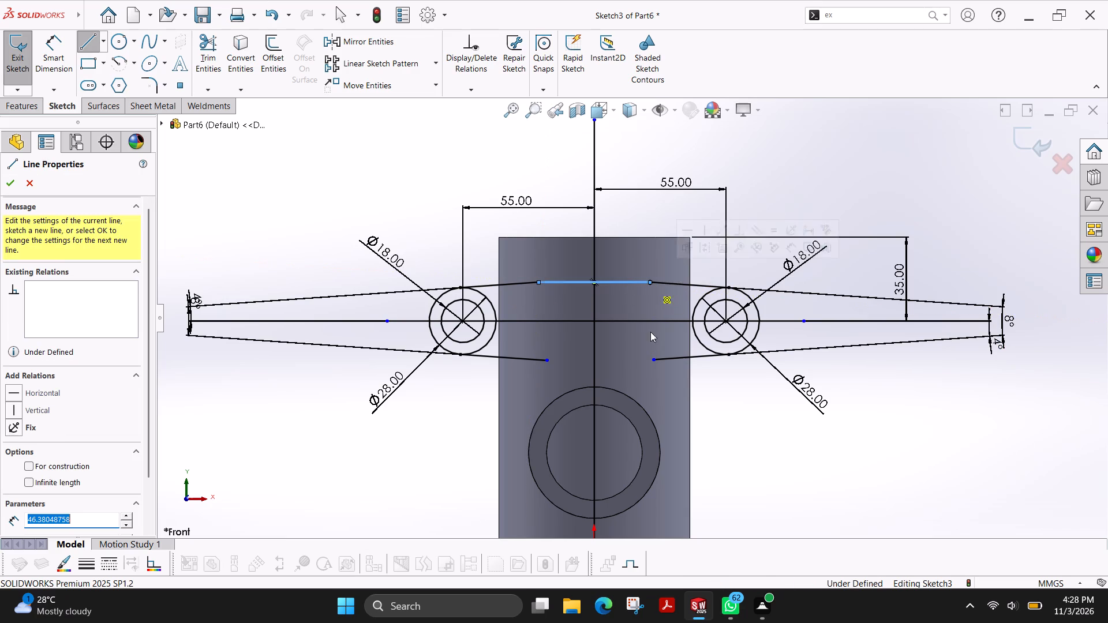
click(653, 361)
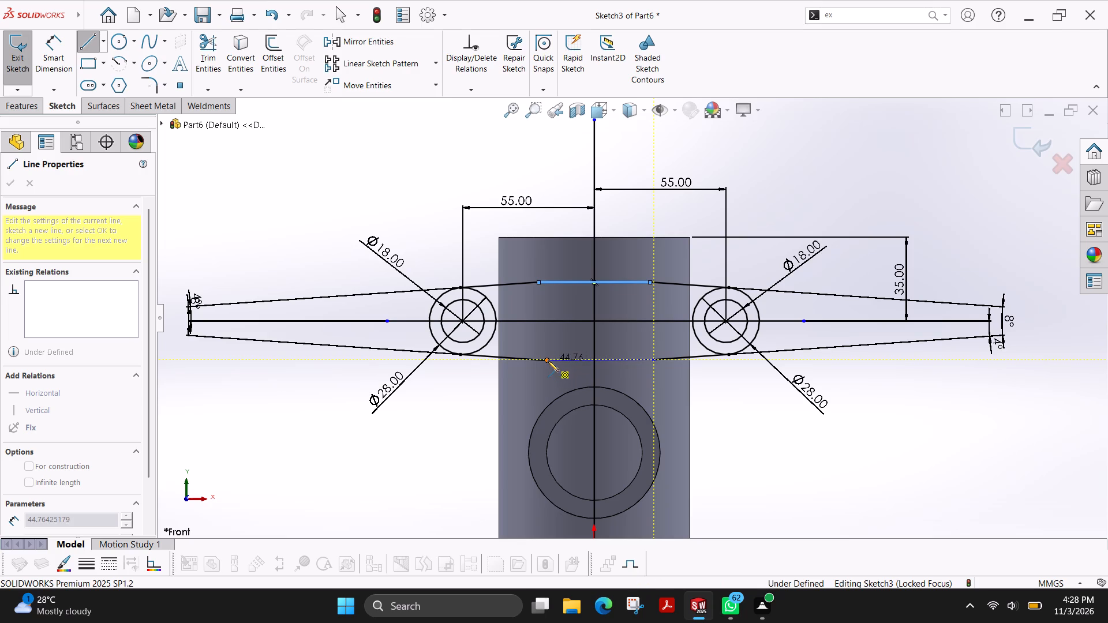
click(547, 360)
key(Escape)
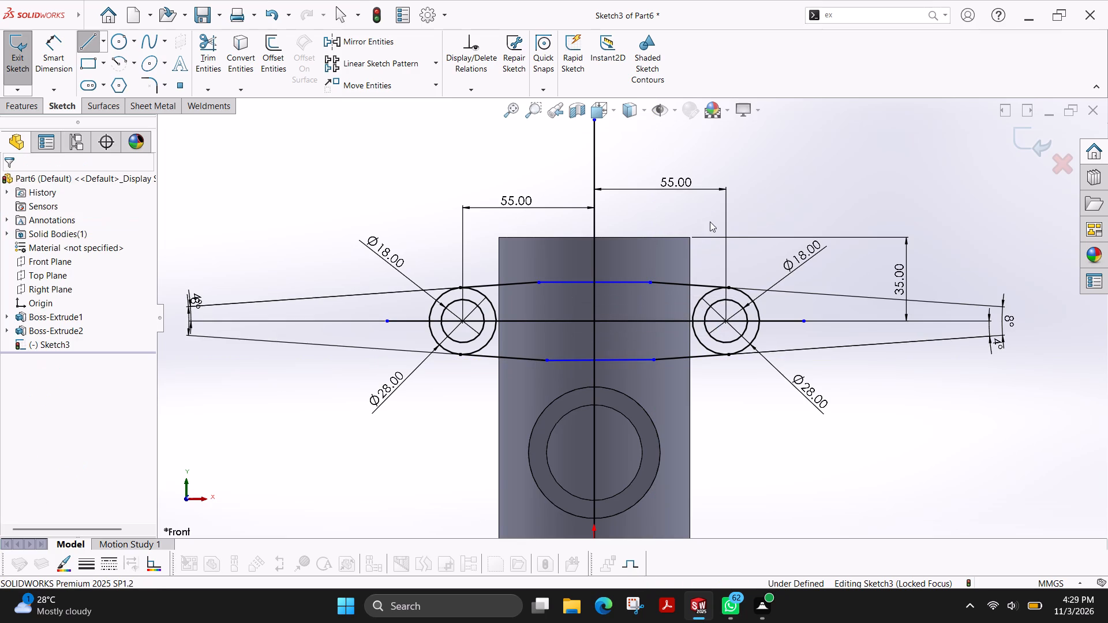
Trim away the inward-facing arcs of both 28 mm lug circles between their tangent lines.
click(209, 52)
scroll(510, 304, down, 3)
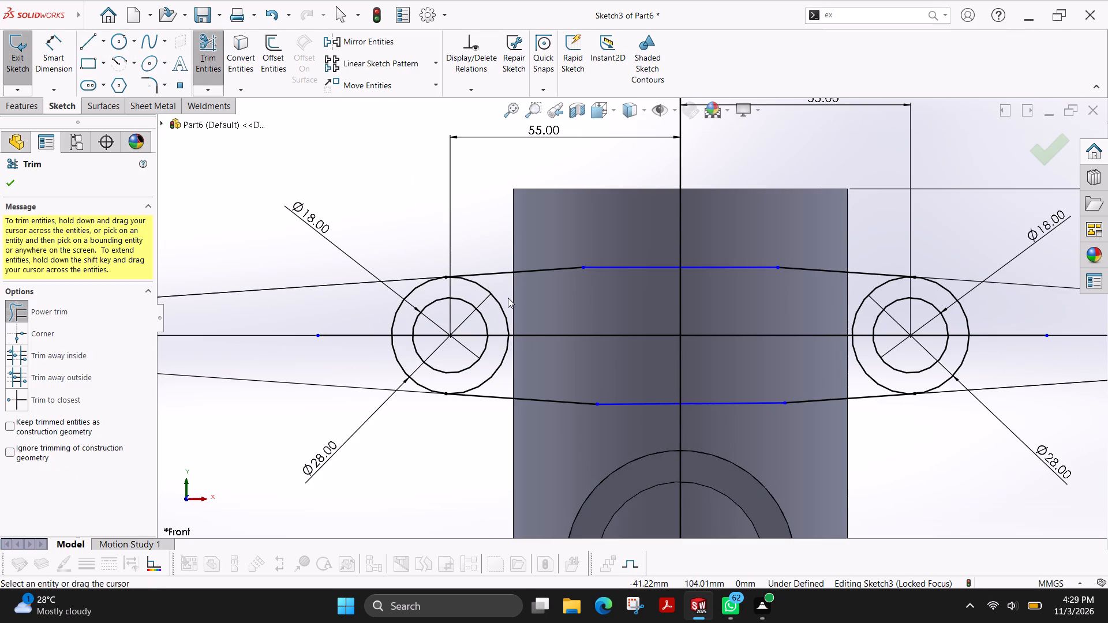
drag(511, 298, 497, 308)
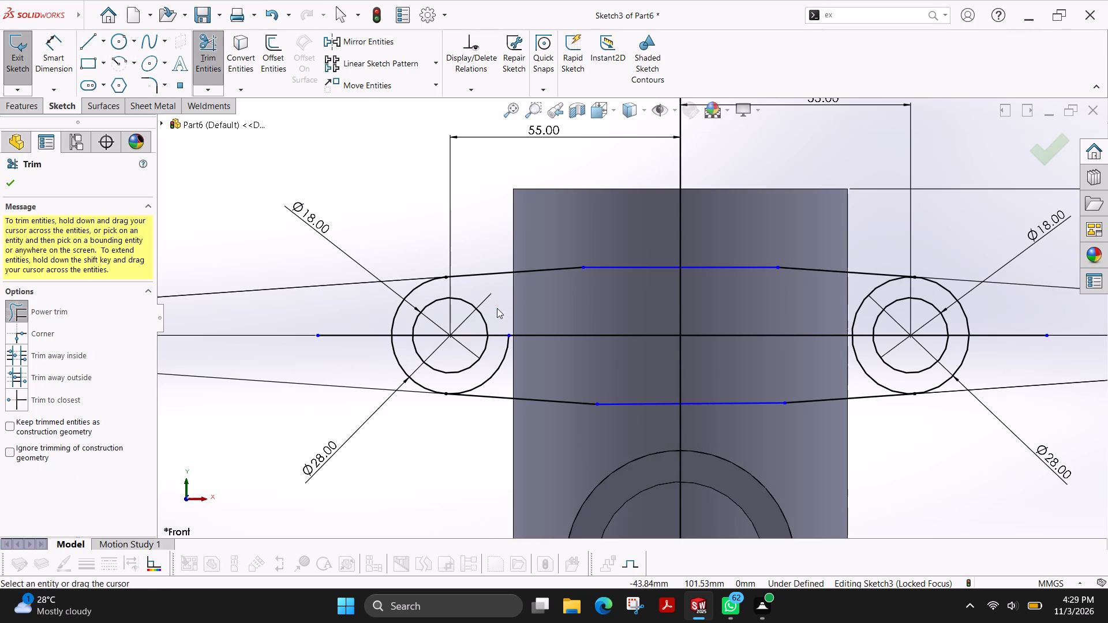
drag(515, 371, 489, 362)
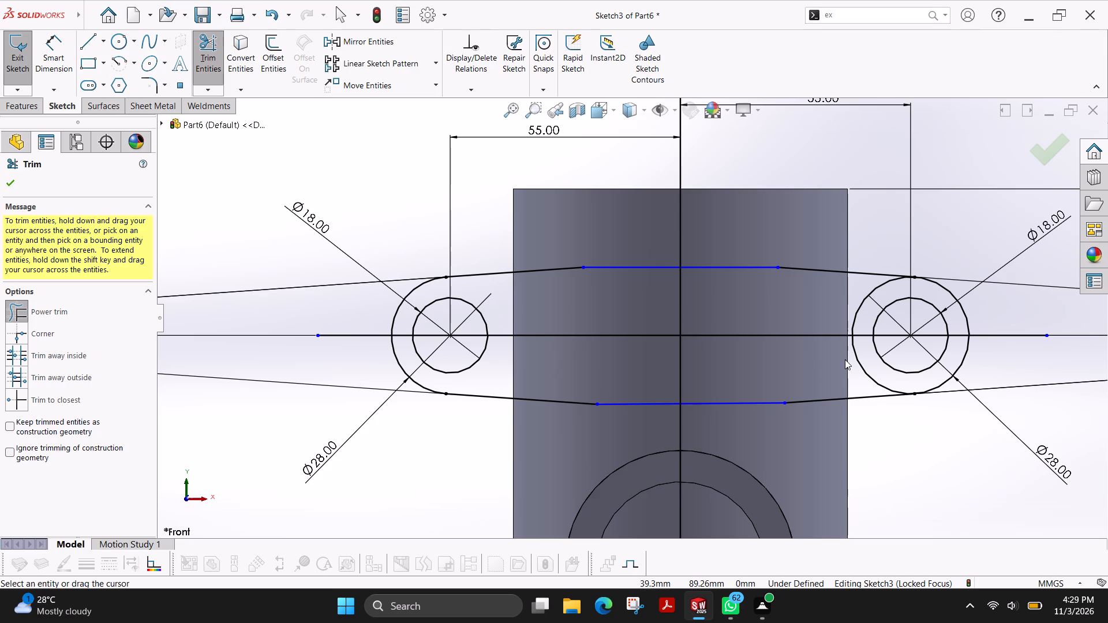
drag(847, 363, 864, 358)
drag(839, 309, 856, 313)
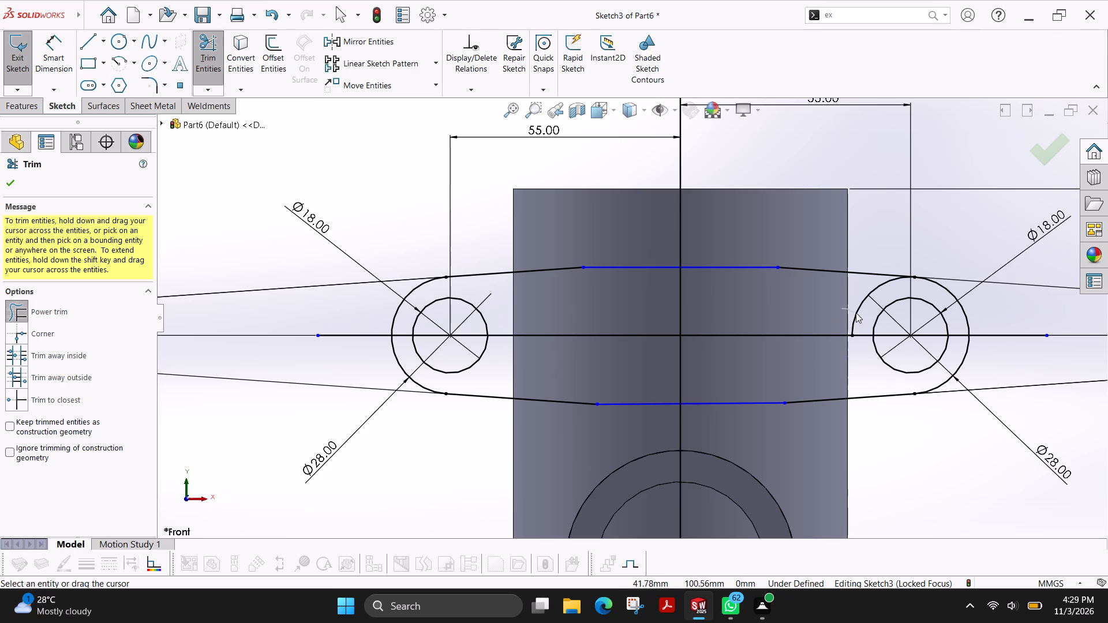
drag(856, 313, 860, 317)
Trim away every segment of the horizontal line running through the two lug centres.
drag(993, 318, 996, 353)
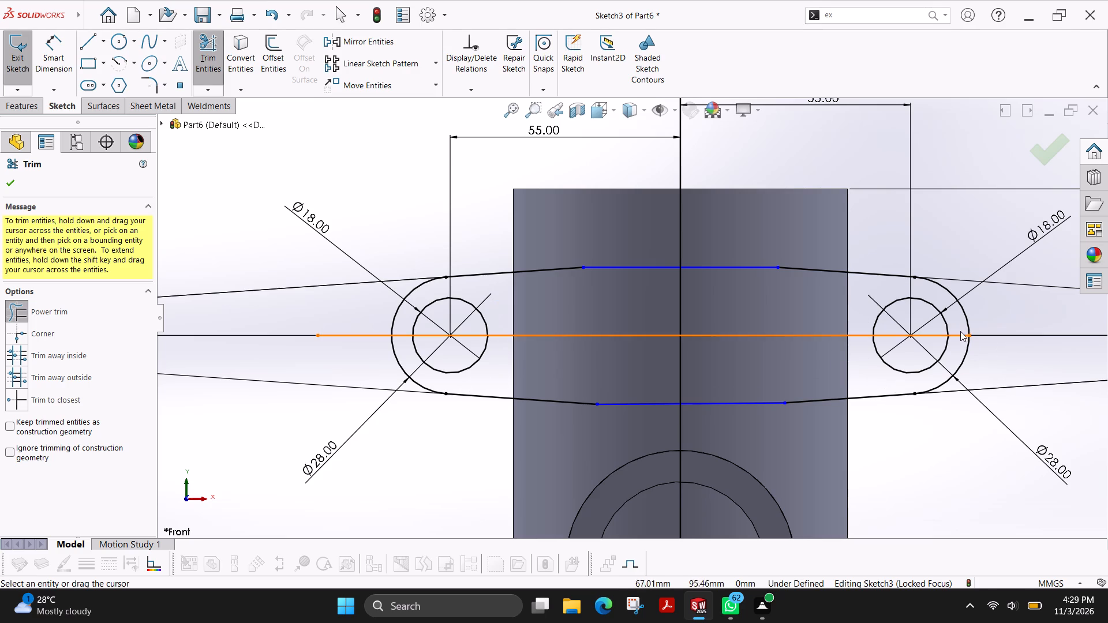
drag(958, 325, 956, 344)
drag(920, 320, 922, 357)
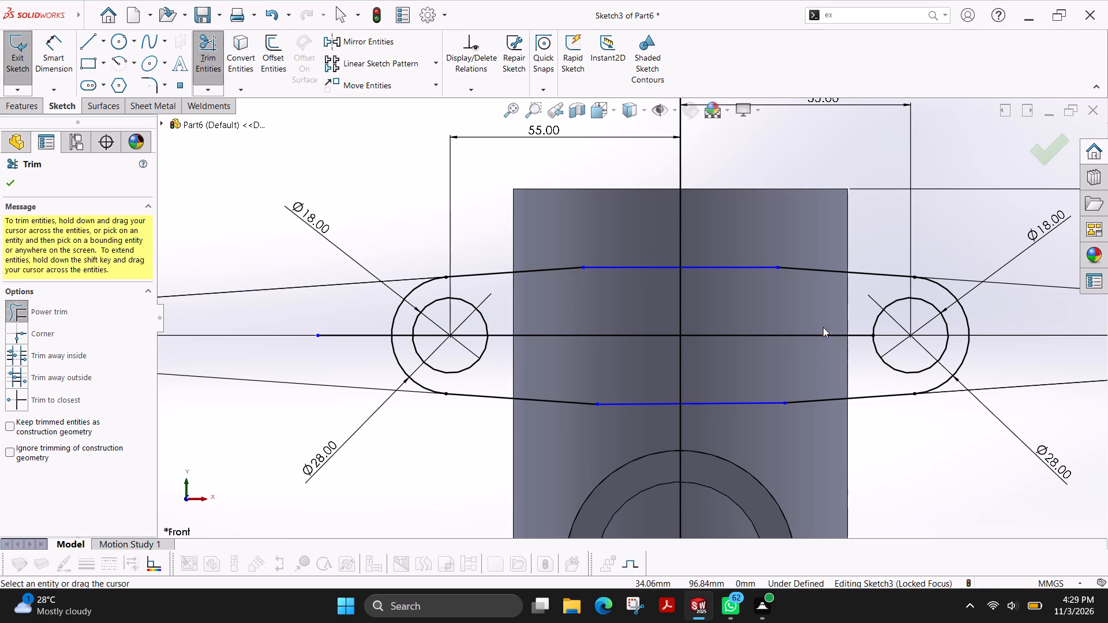
drag(844, 324, 836, 343)
drag(609, 325, 603, 348)
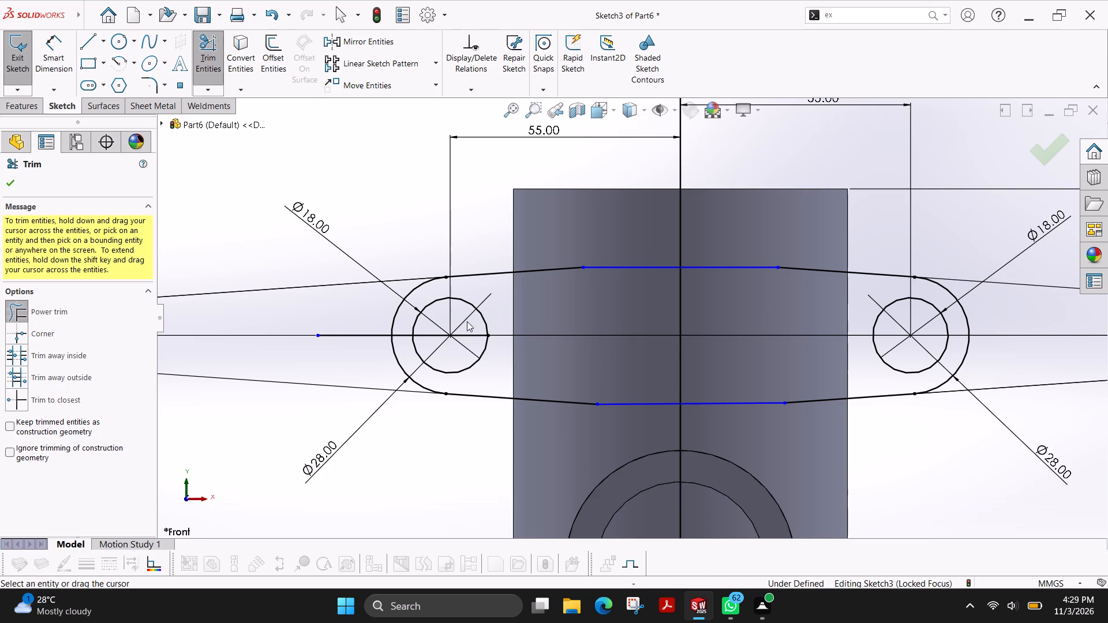
drag(467, 321, 470, 347)
drag(402, 324, 403, 343)
drag(372, 316, 370, 336)
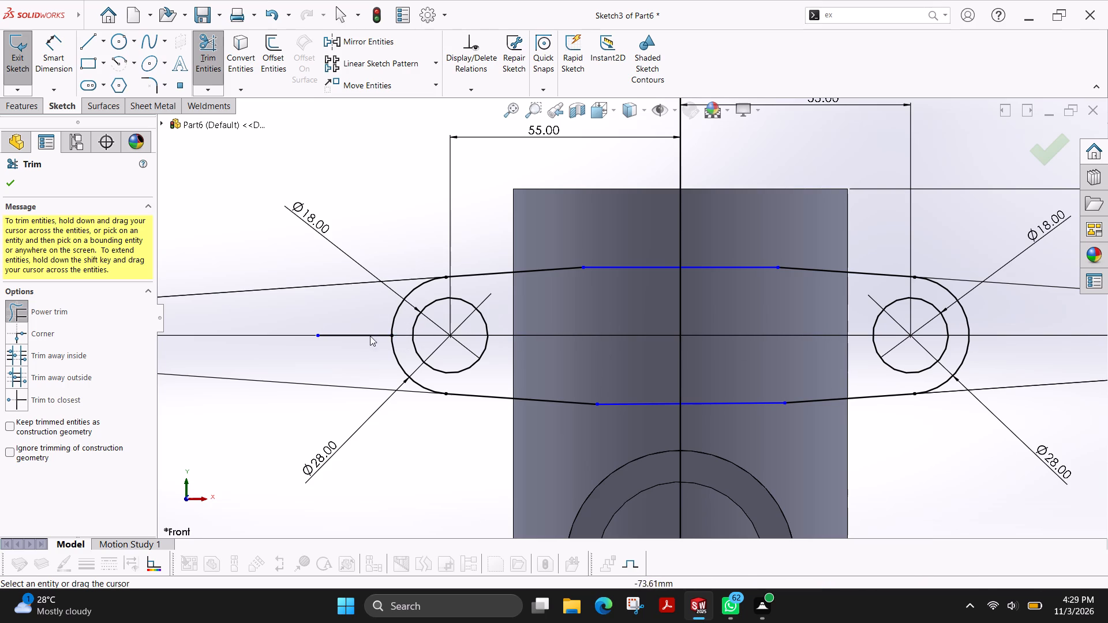
drag(370, 336, 368, 354)
Extrude both halves of the lug profile, excluding the 18 mm holes, as a Mid Plane boss 15 mm deep.
scroll(701, 303, up, 4)
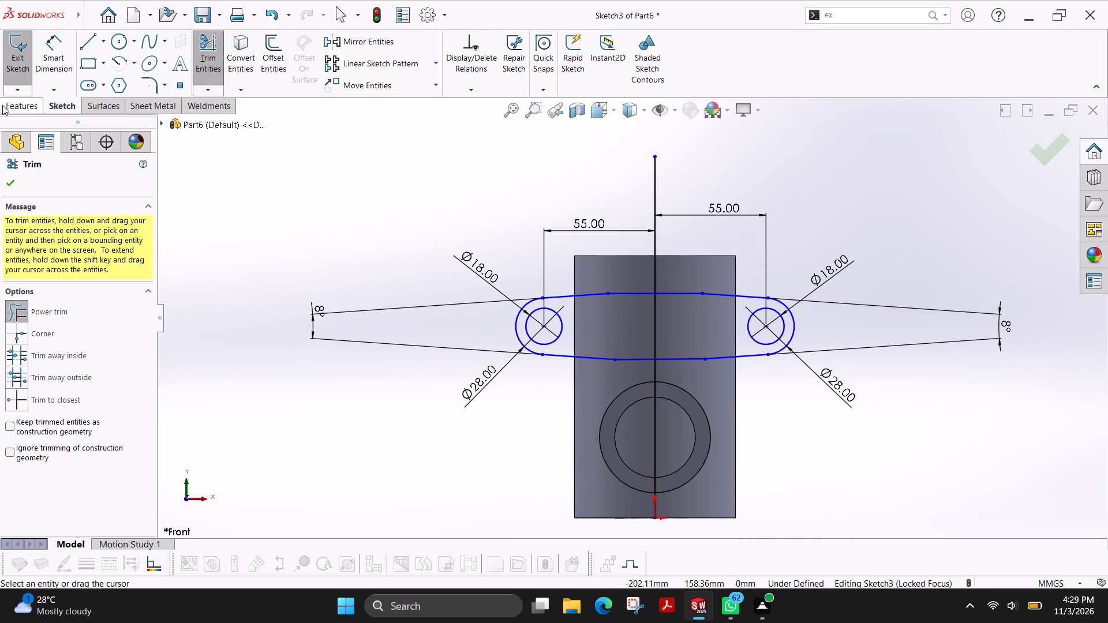
click(2, 105)
click(17, 61)
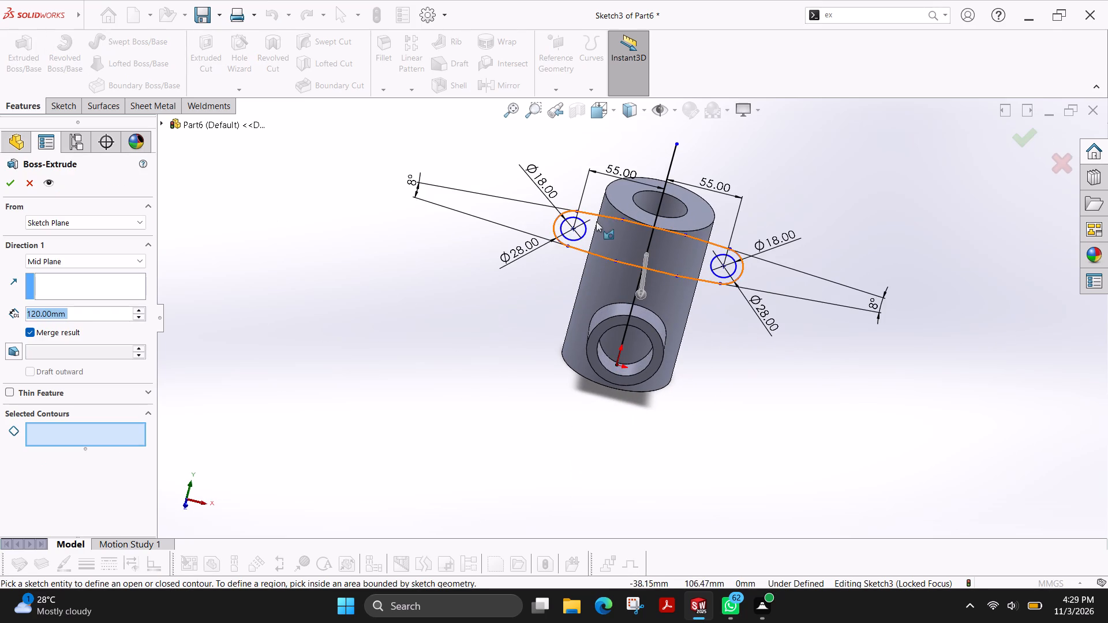
click(585, 240)
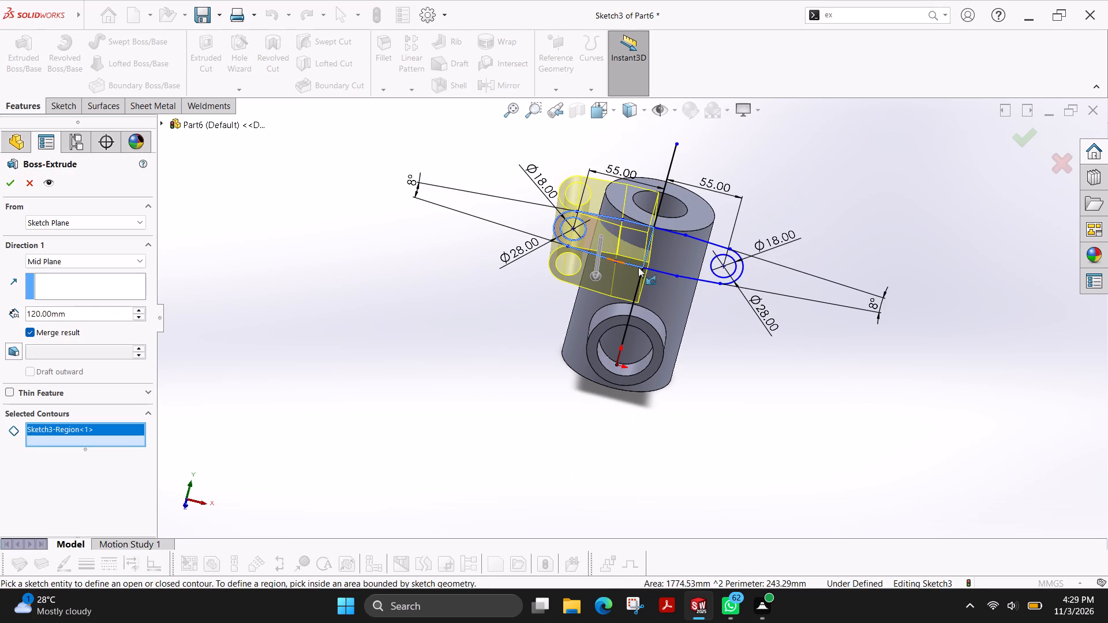
click(706, 273)
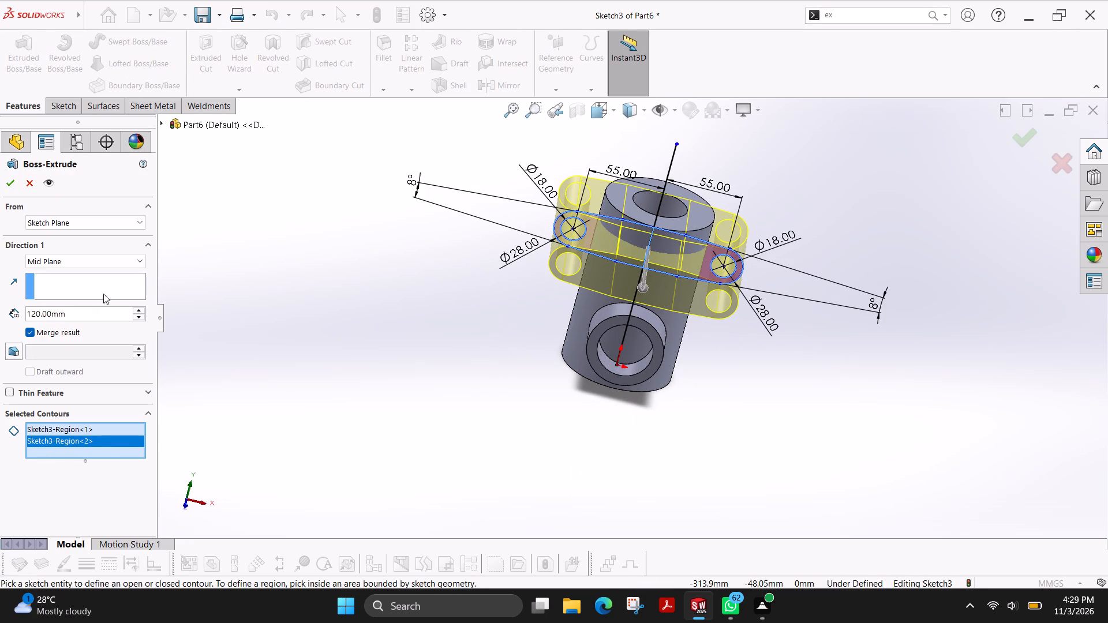
double_click(84, 313)
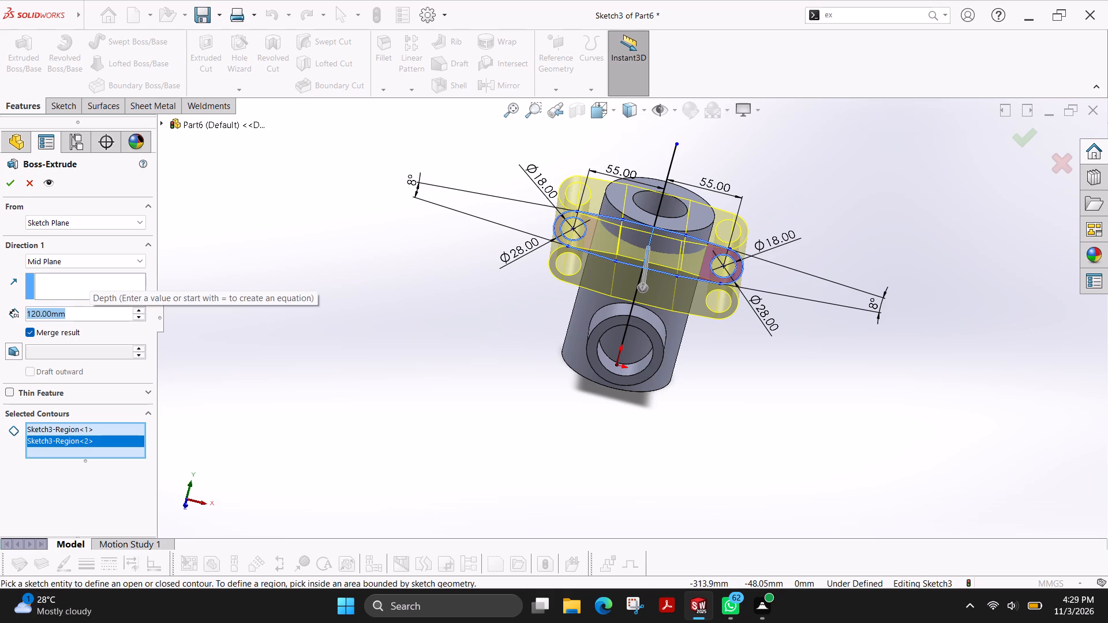
text(15)
key(Return)
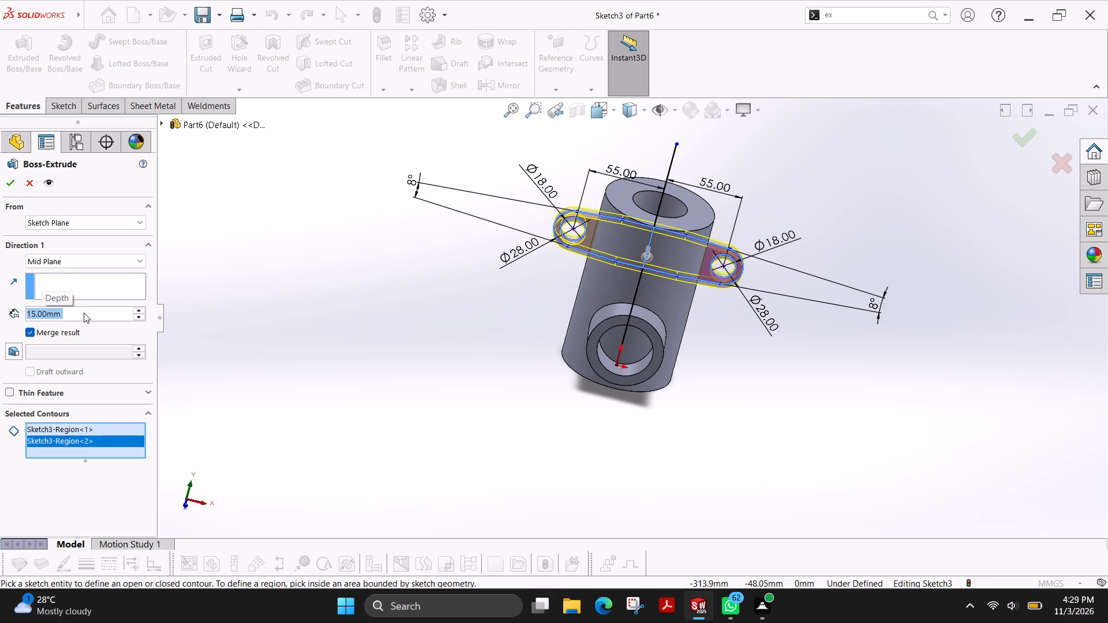
click(15, 183)
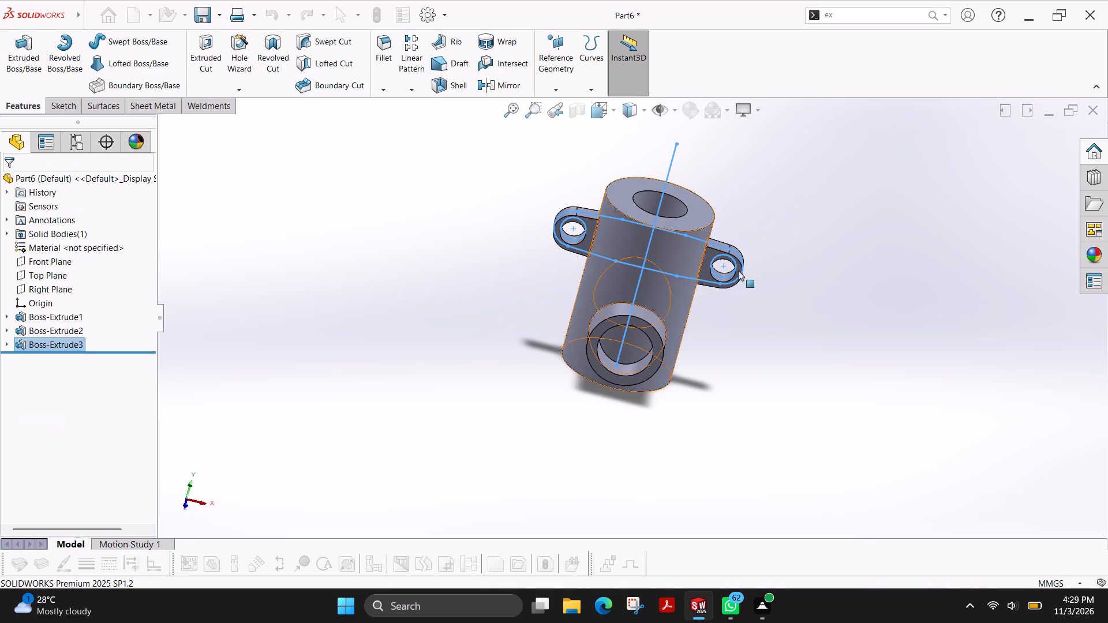
Sketch a circle of 20 mm radius centred on the origin on the cylinder's top annular face, matching the bore edge.
scroll(762, 234, up, 1)
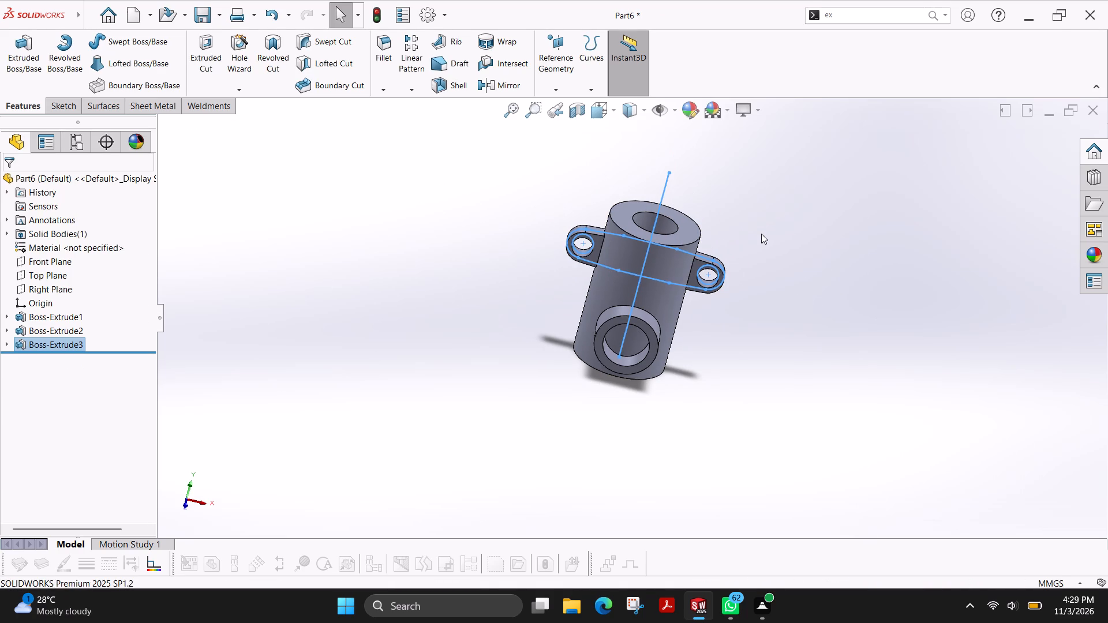
key(Escape)
middle_drag(705, 234, 682, 363)
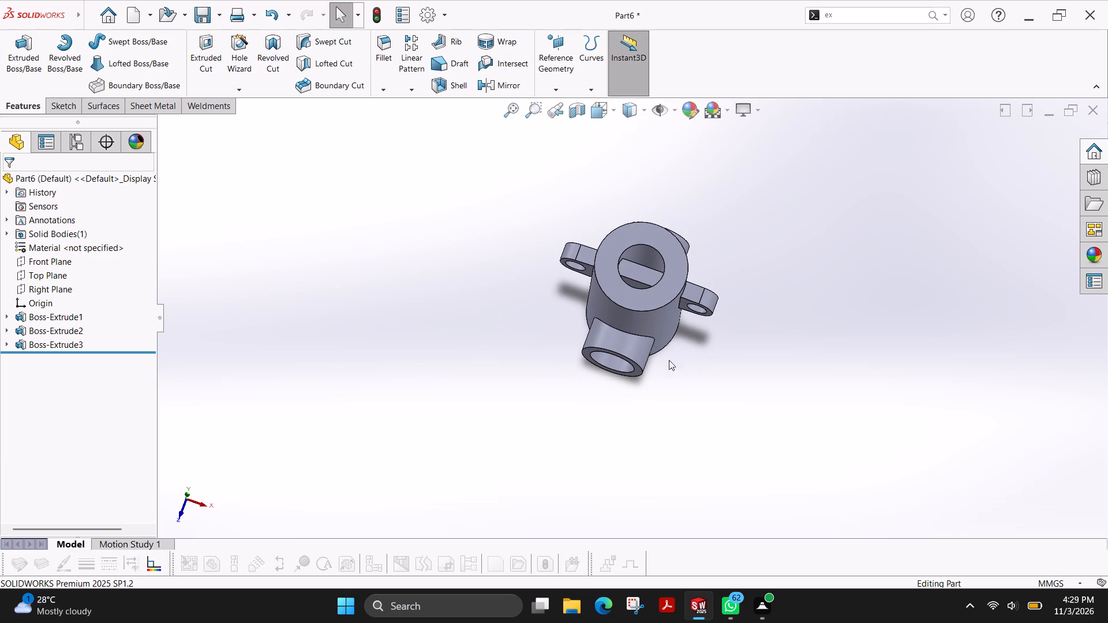
click(656, 301)
click(78, 104)
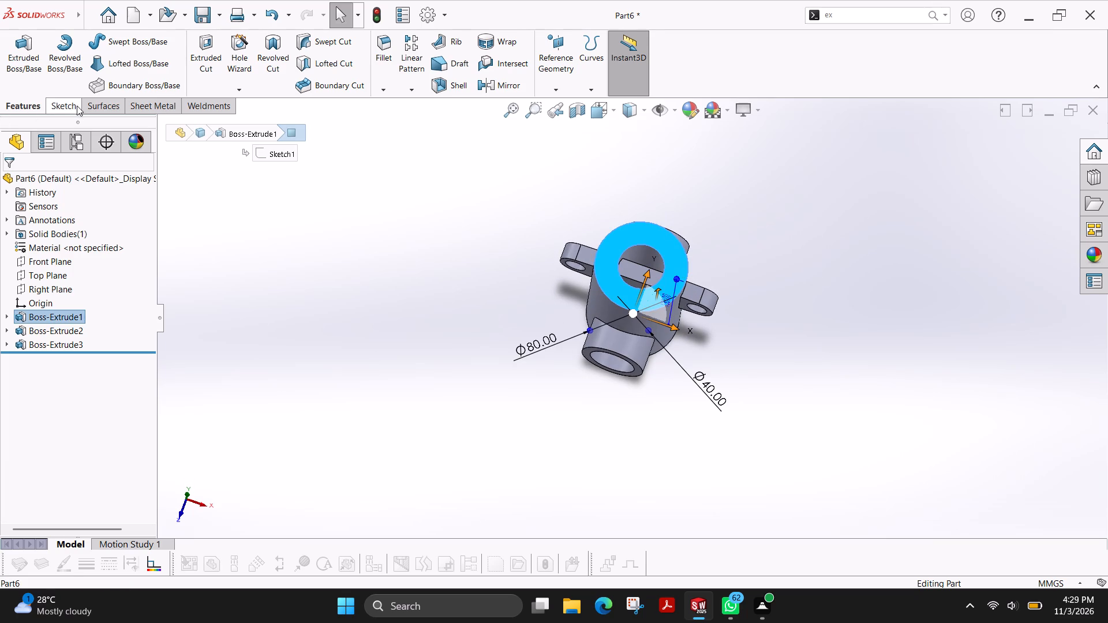
click(7, 54)
click(119, 41)
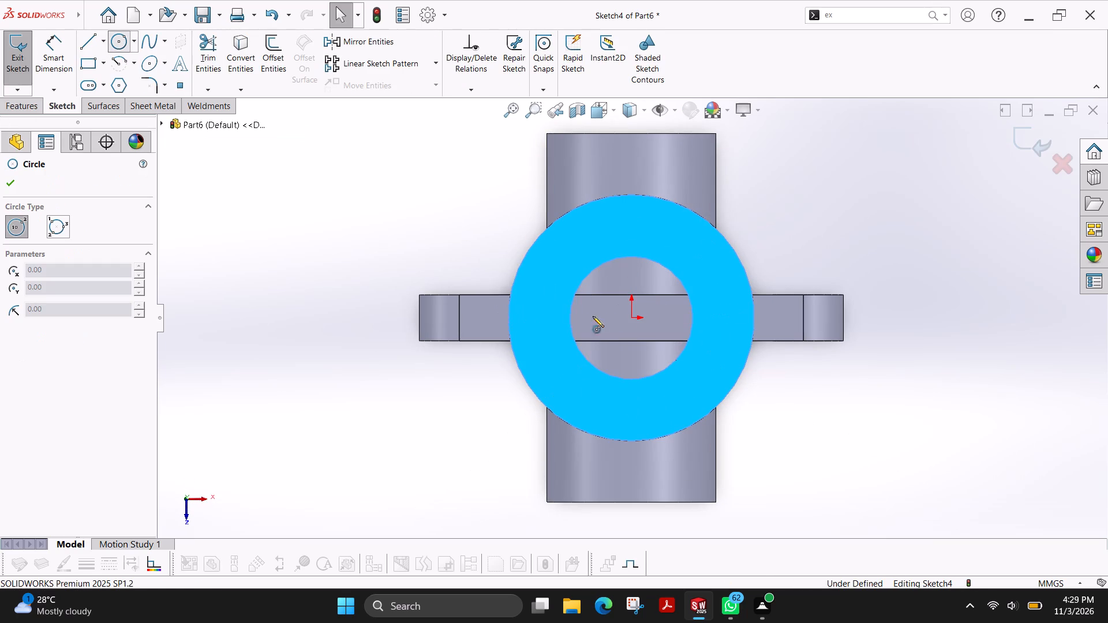
click(632, 317)
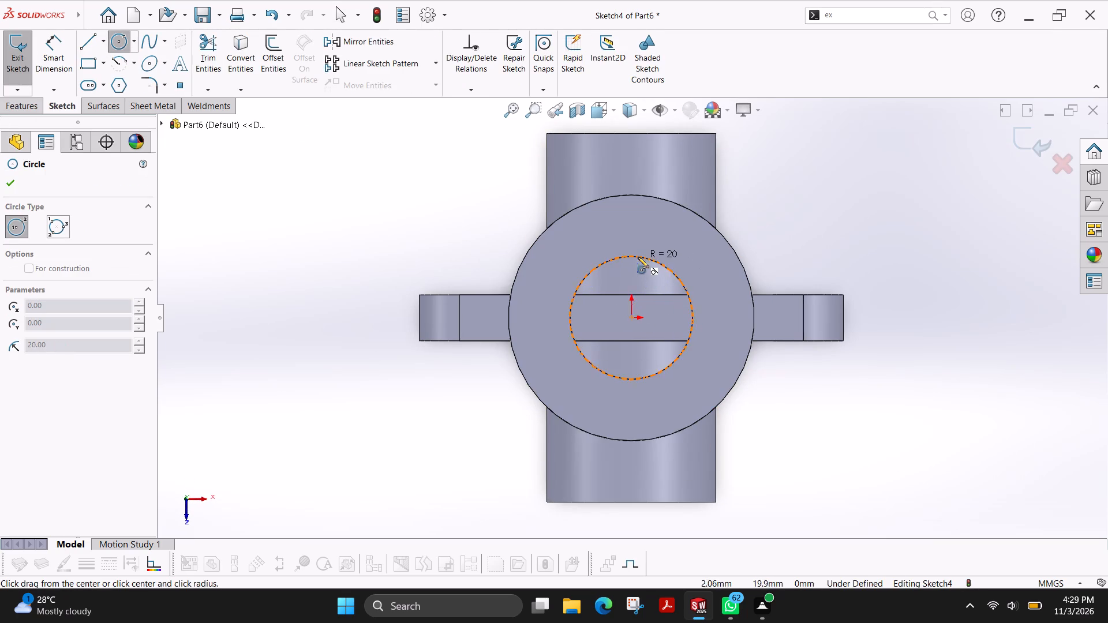
click(638, 257)
Cut-extrude the bore circle from the cylinder's top face with a Blind depth of 130-40, giving 90 mm.
click(29, 112)
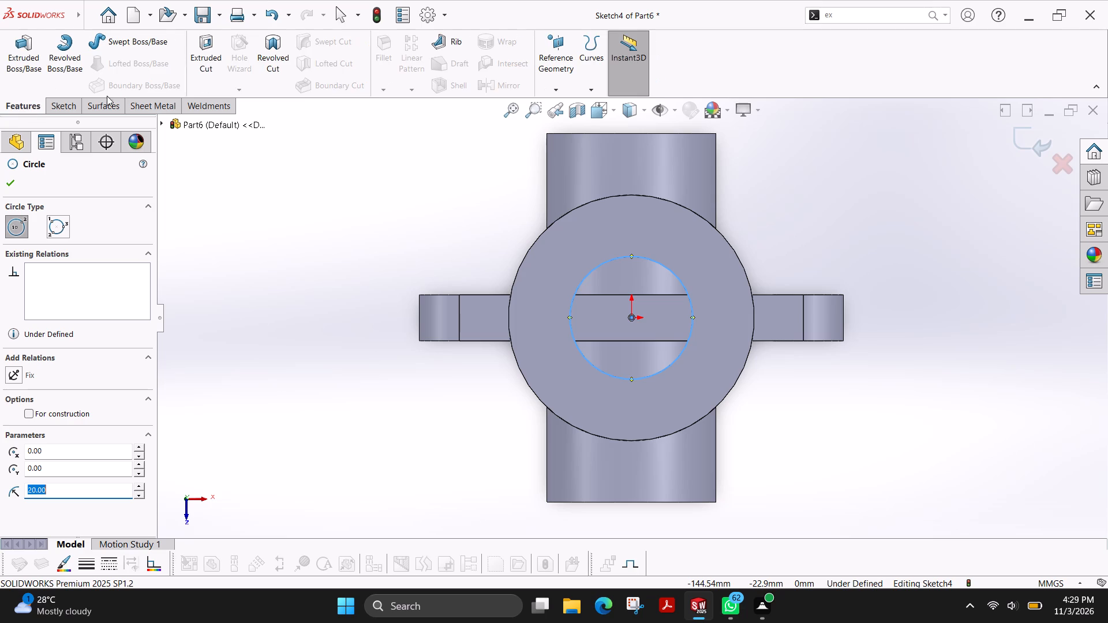
click(199, 59)
middle_drag(355, 356, 393, 314)
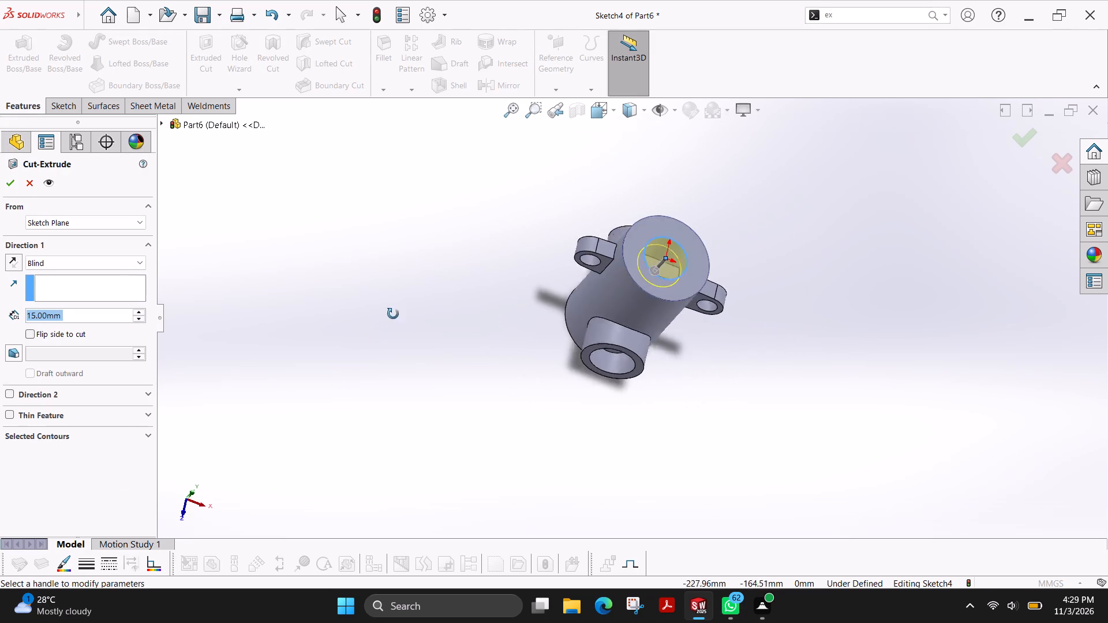
middle_drag(393, 314, 409, 237)
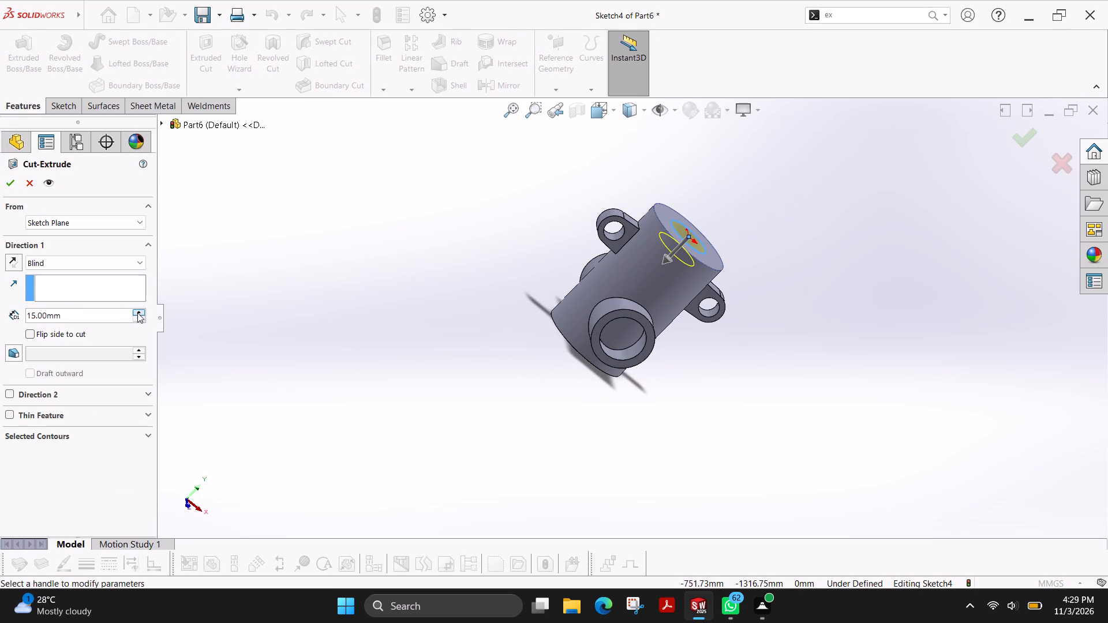
click(138, 313)
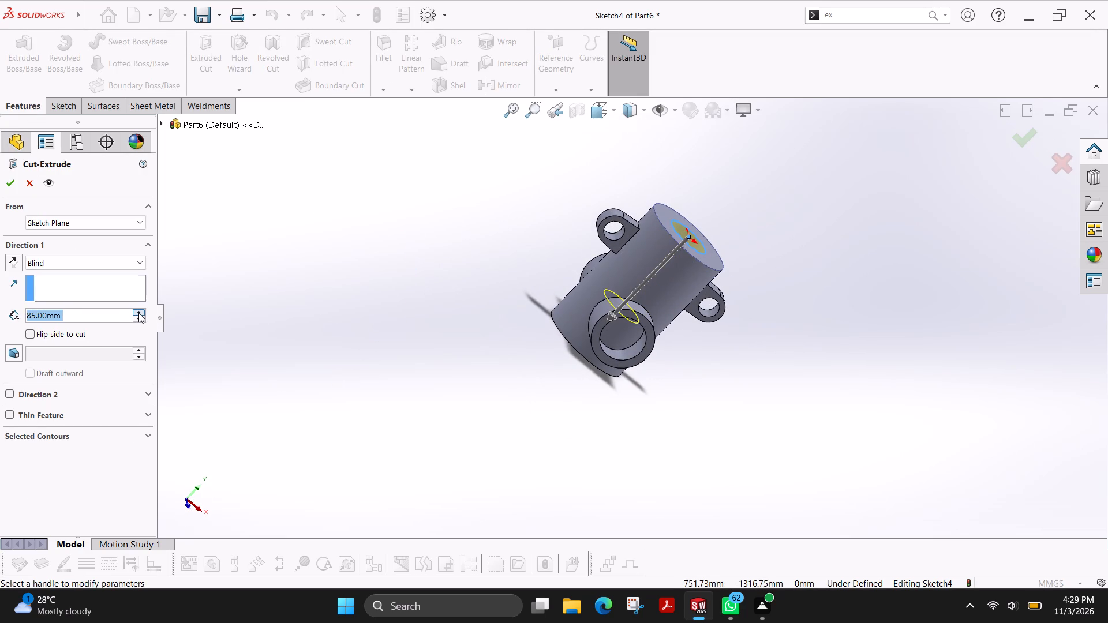
text(130-)
text(40)
key(Return)
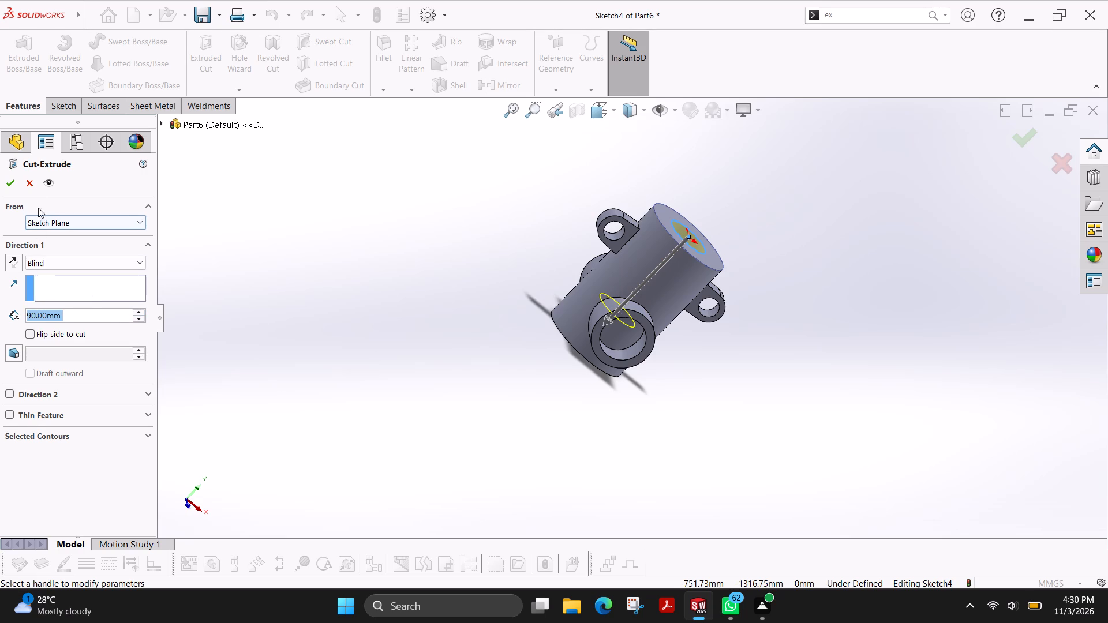
click(6, 181)
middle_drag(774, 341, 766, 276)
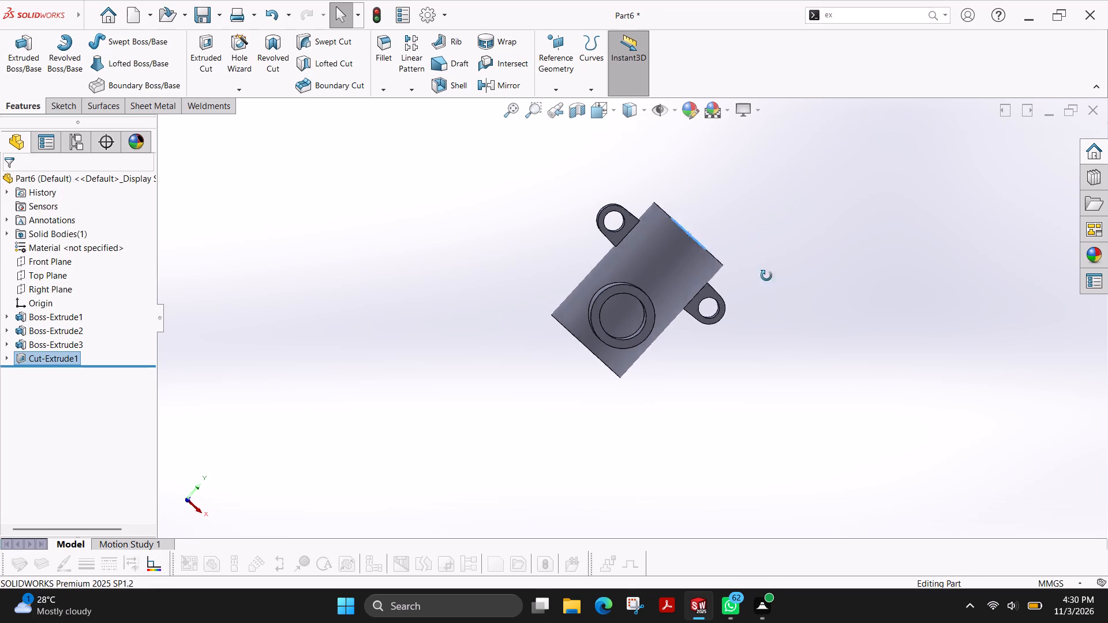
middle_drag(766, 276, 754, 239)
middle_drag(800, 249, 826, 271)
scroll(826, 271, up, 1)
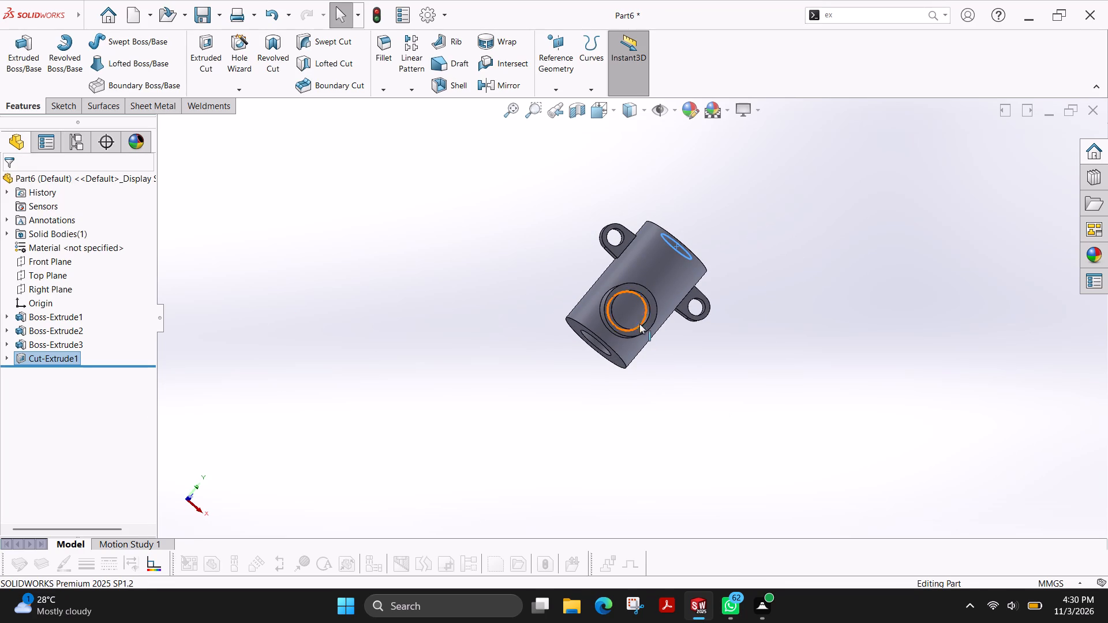
Sketch a circle of 20 mm radius on the cross boss's annular end face, concentric with it and matching its inner edge.
click(653, 318)
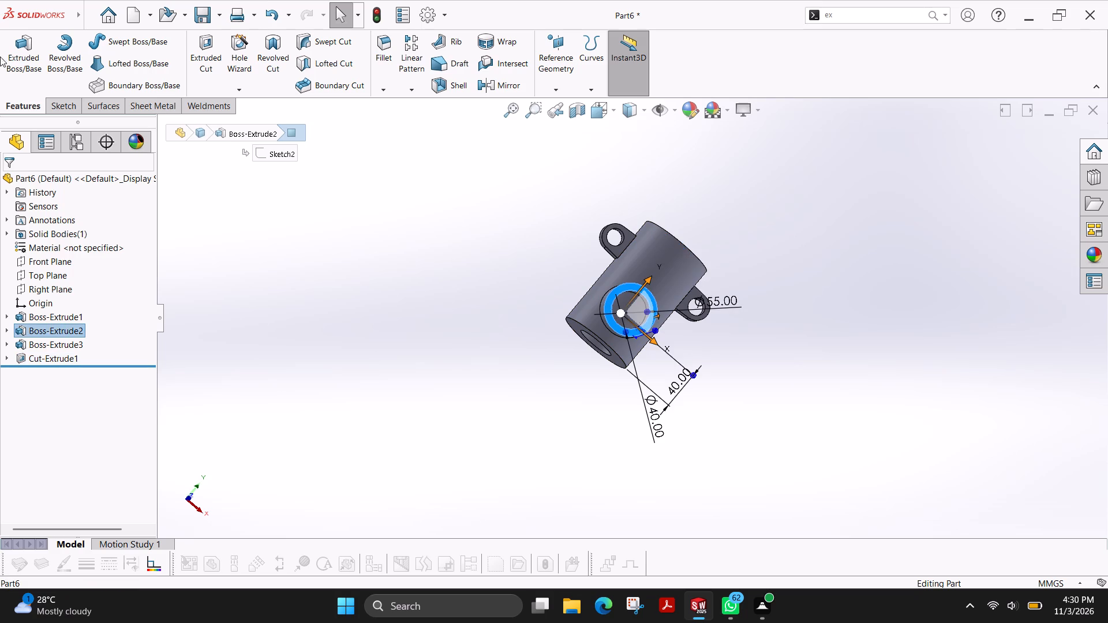
click(51, 103)
click(21, 61)
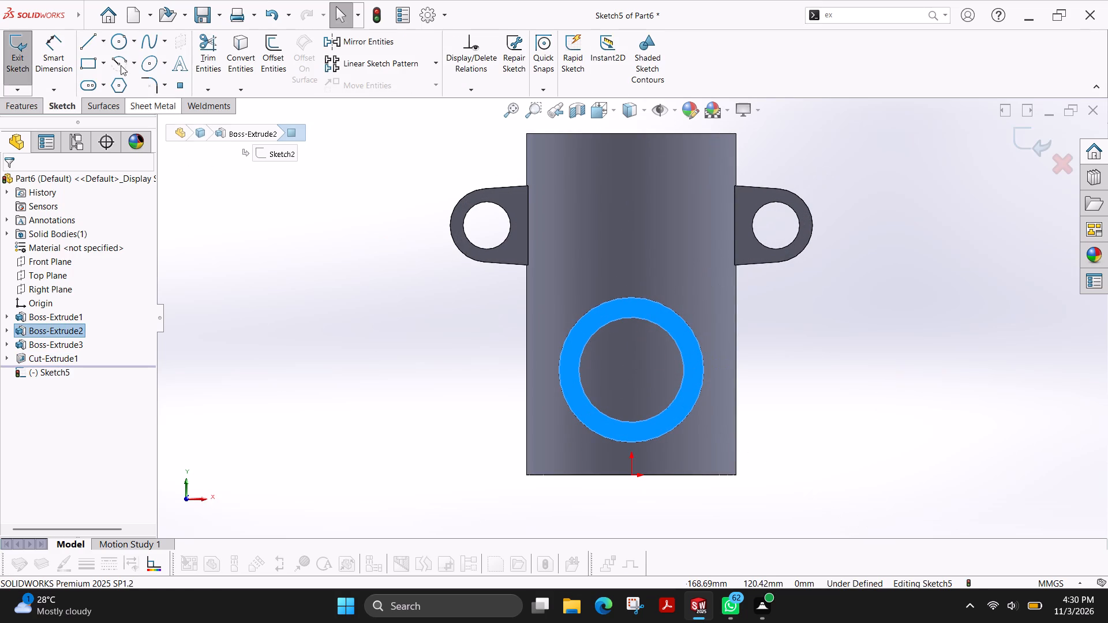
click(114, 46)
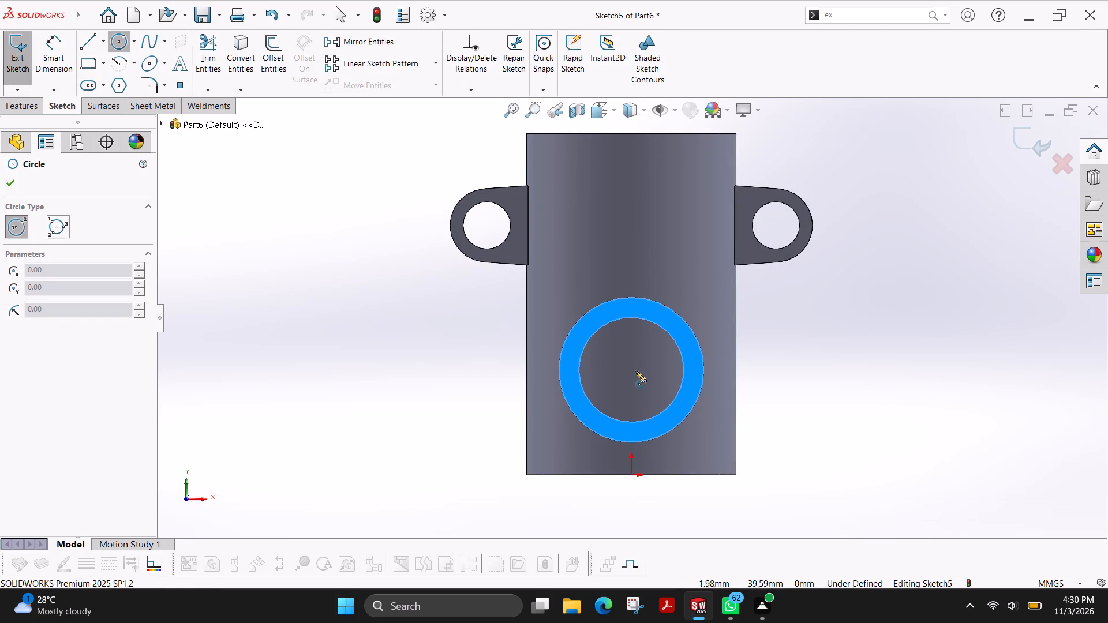
click(632, 372)
click(670, 337)
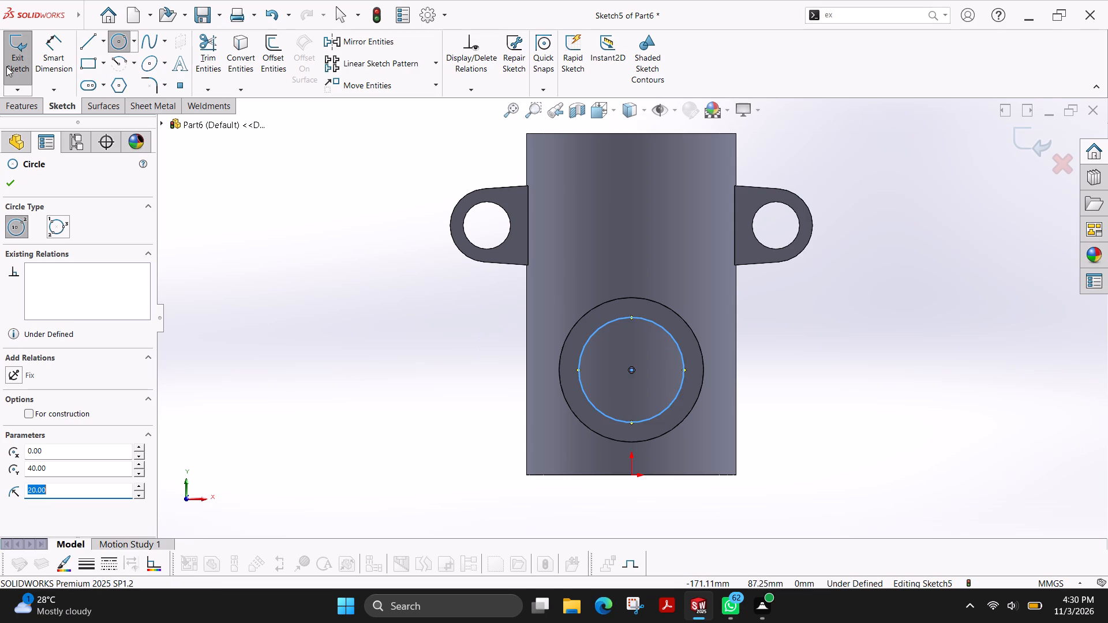
click(13, 189)
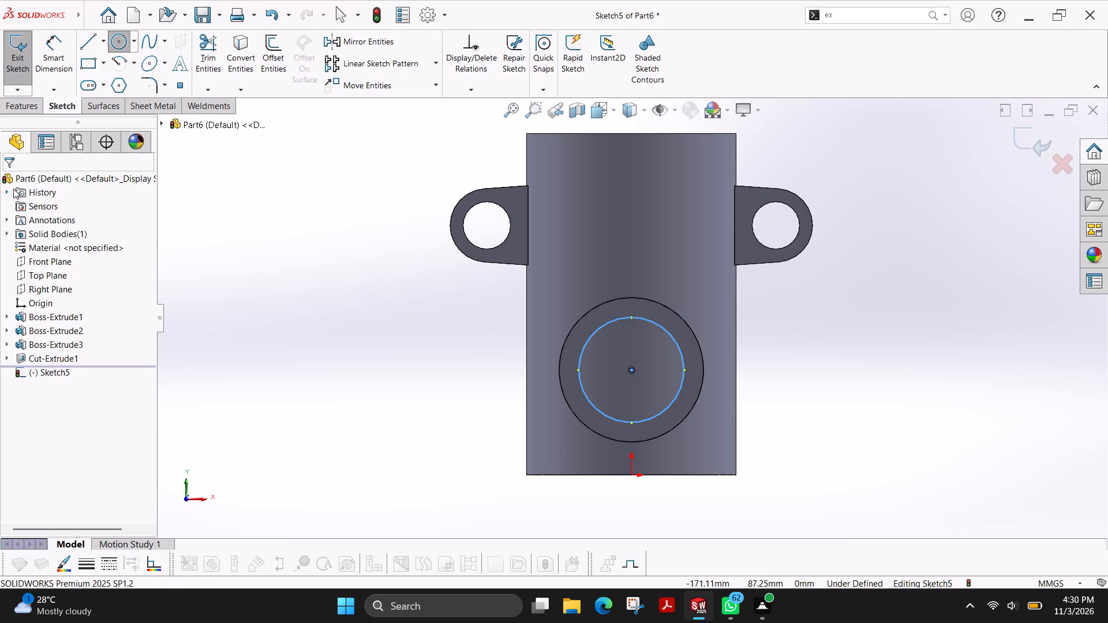
Cut-extrude the 20 mm radius circle through the cross boss with a Blind depth of 150 mm.
click(35, 107)
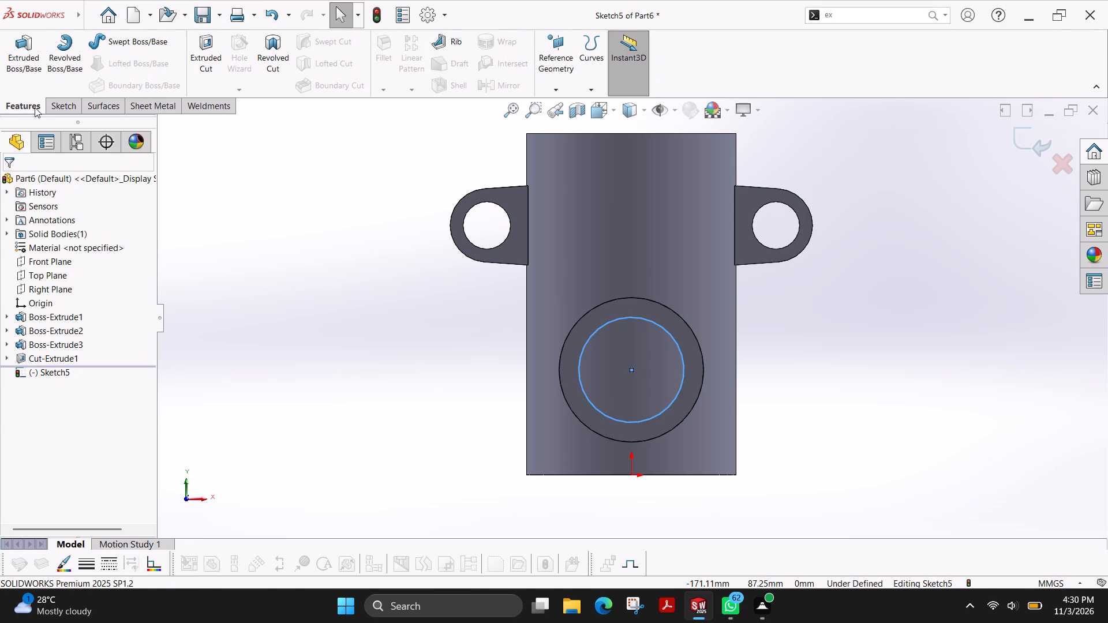
click(209, 76)
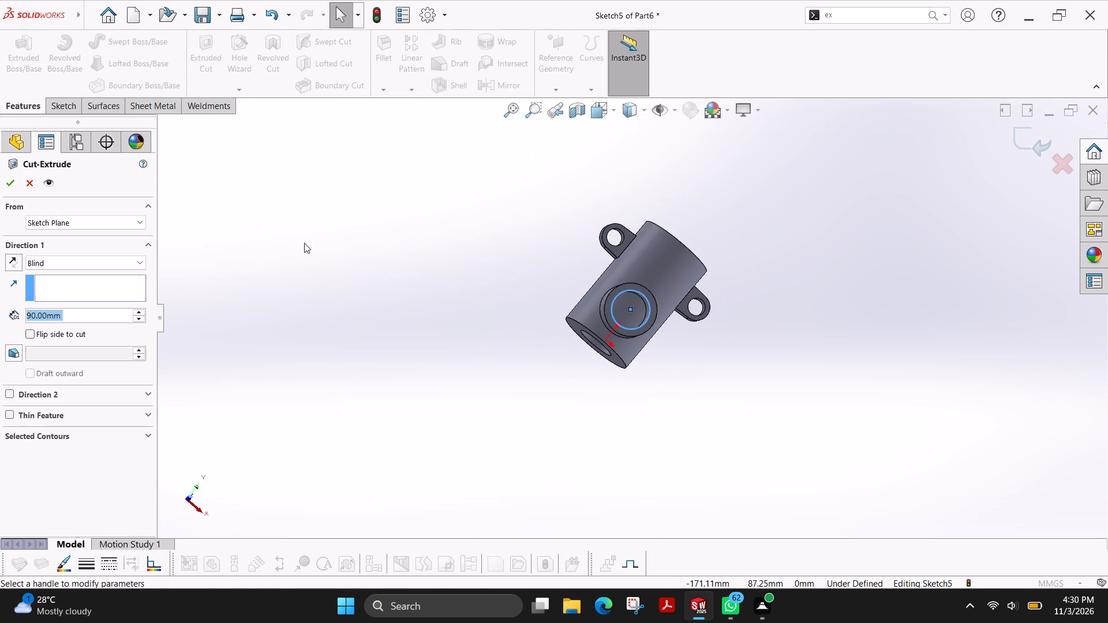
middle_drag(309, 245, 391, 288)
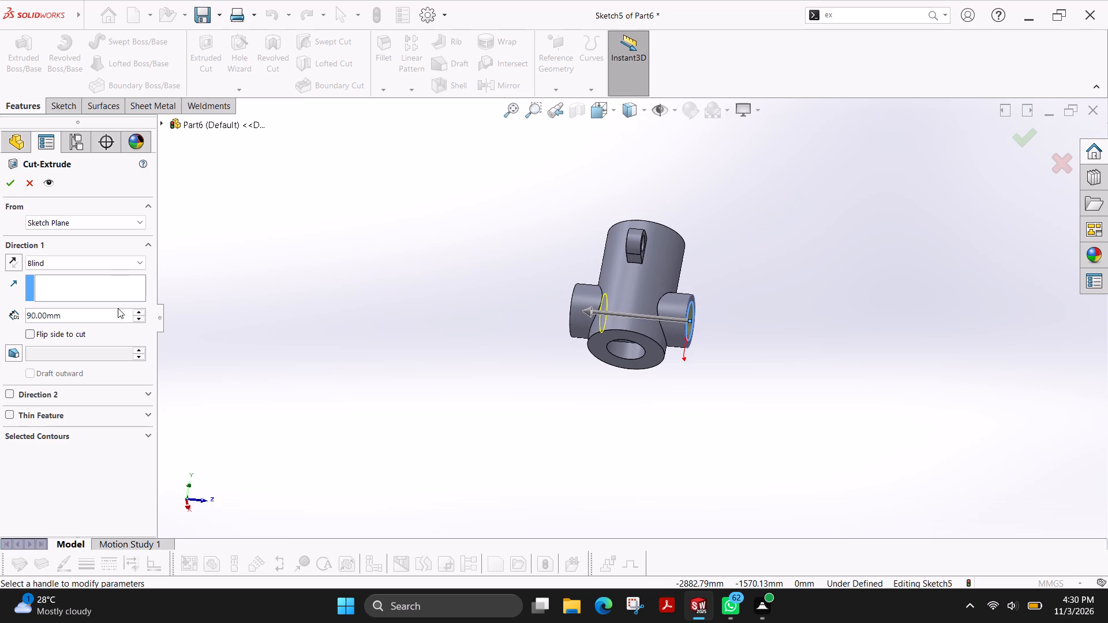
click(134, 313)
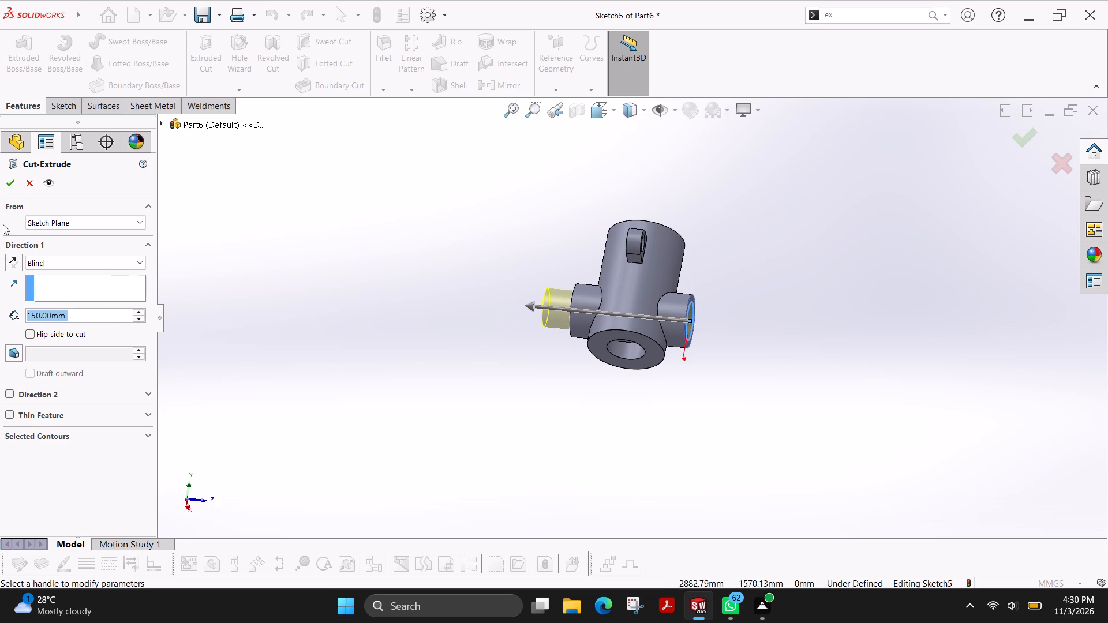
click(7, 187)
Examine the intersecting bores in a temporary section view on the Front Plane, viewed from several angles.
middle_drag(757, 270, 676, 264)
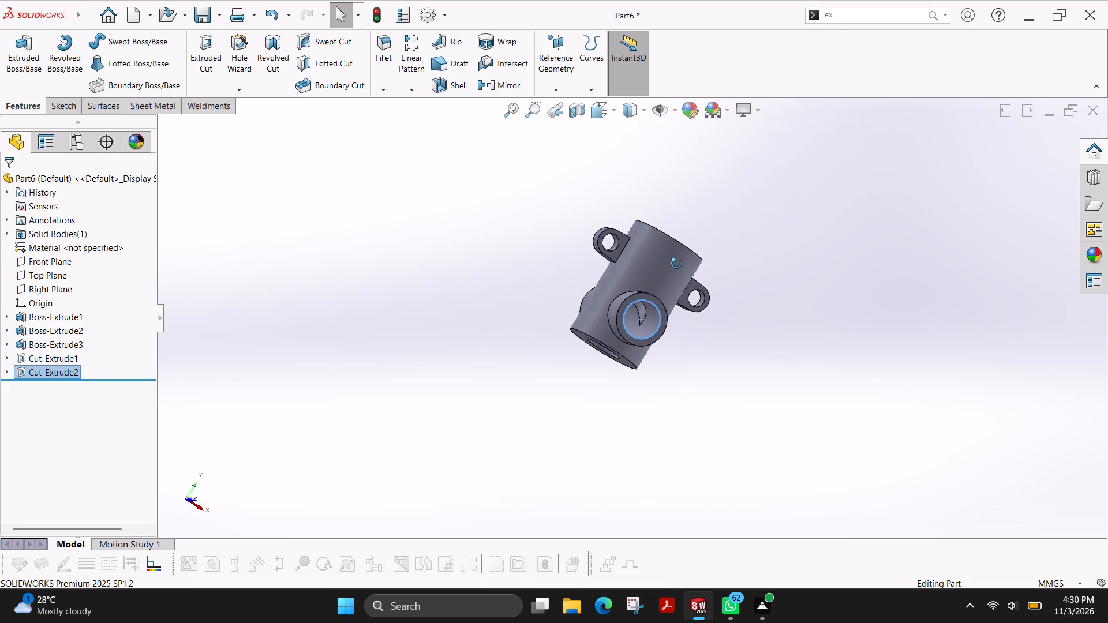
middle_drag(676, 264, 668, 264)
key(Escape)
middle_click(714, 324)
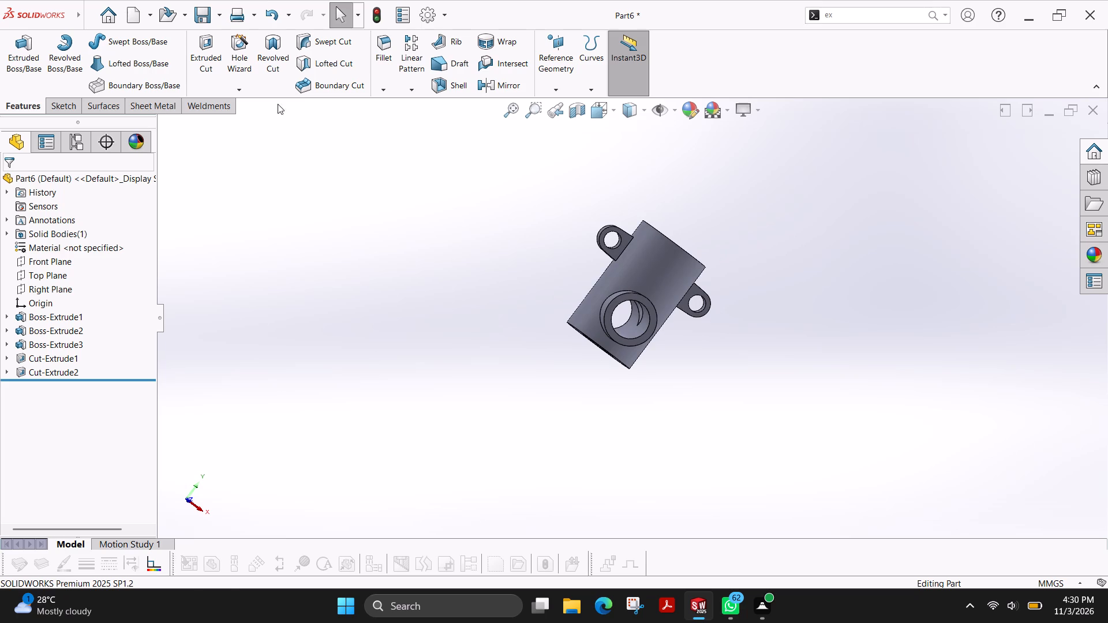
click(611, 116)
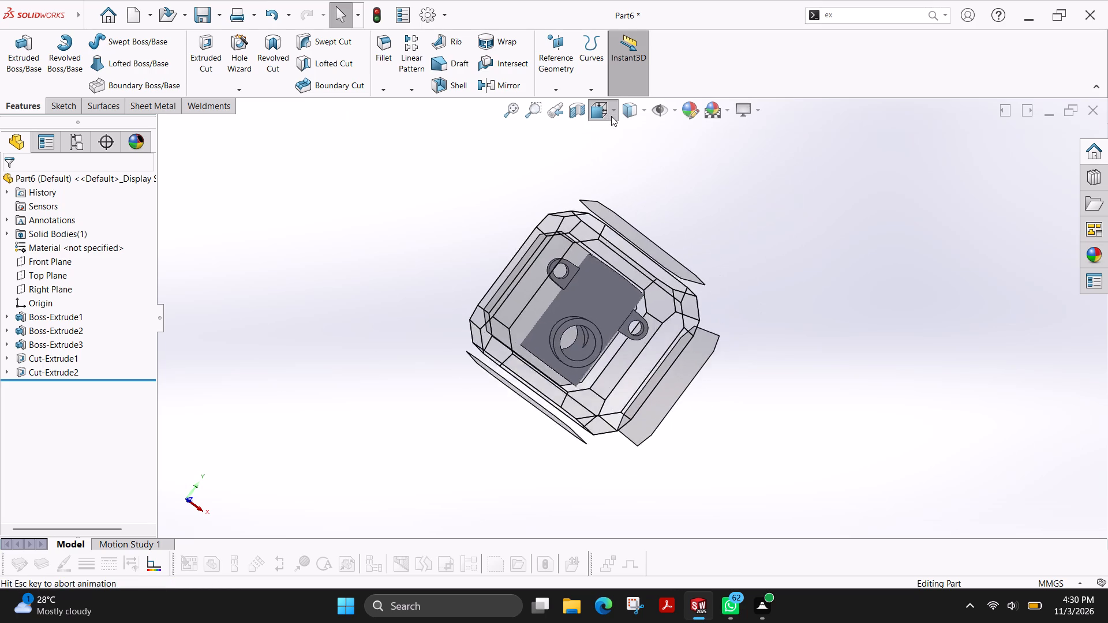
click(485, 366)
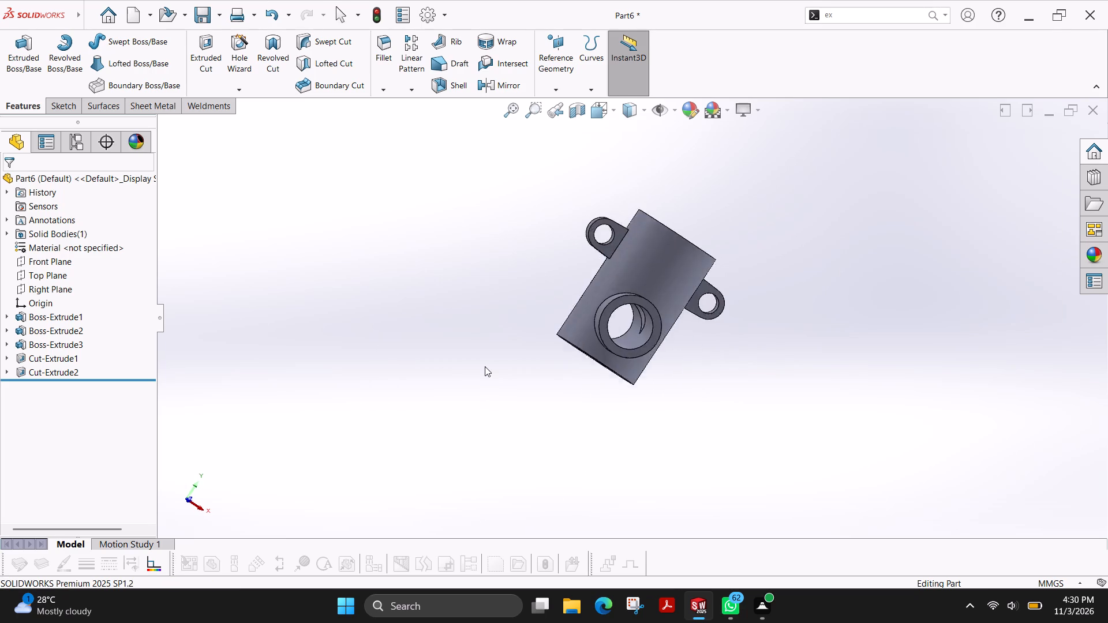
scroll(780, 348, up, 1)
click(578, 112)
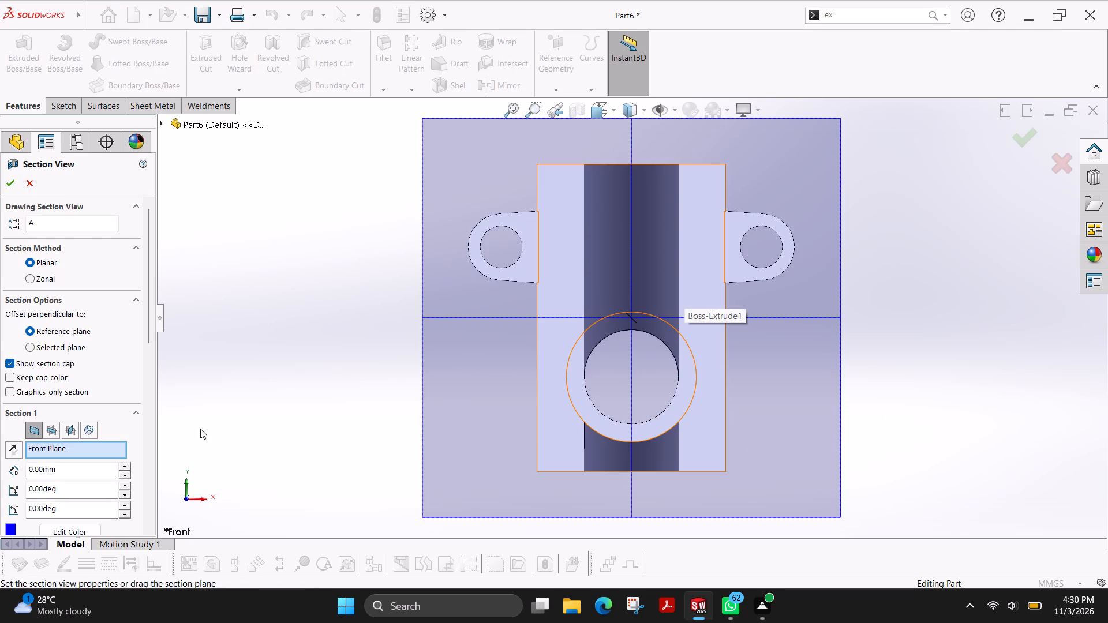
middle_drag(385, 331, 394, 396)
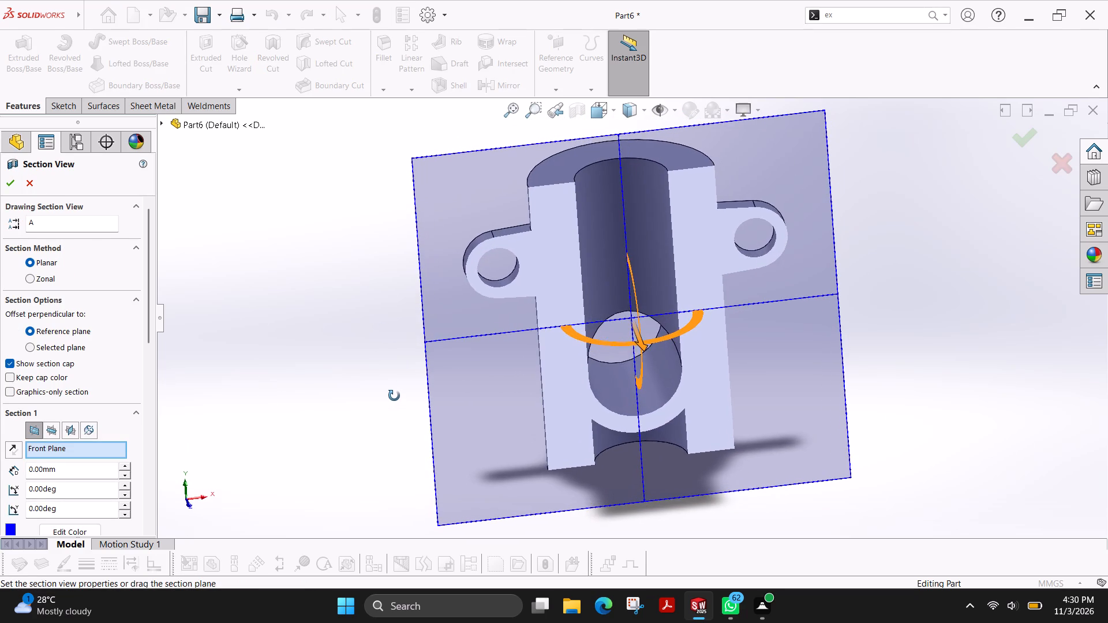
middle_drag(394, 396, 406, 364)
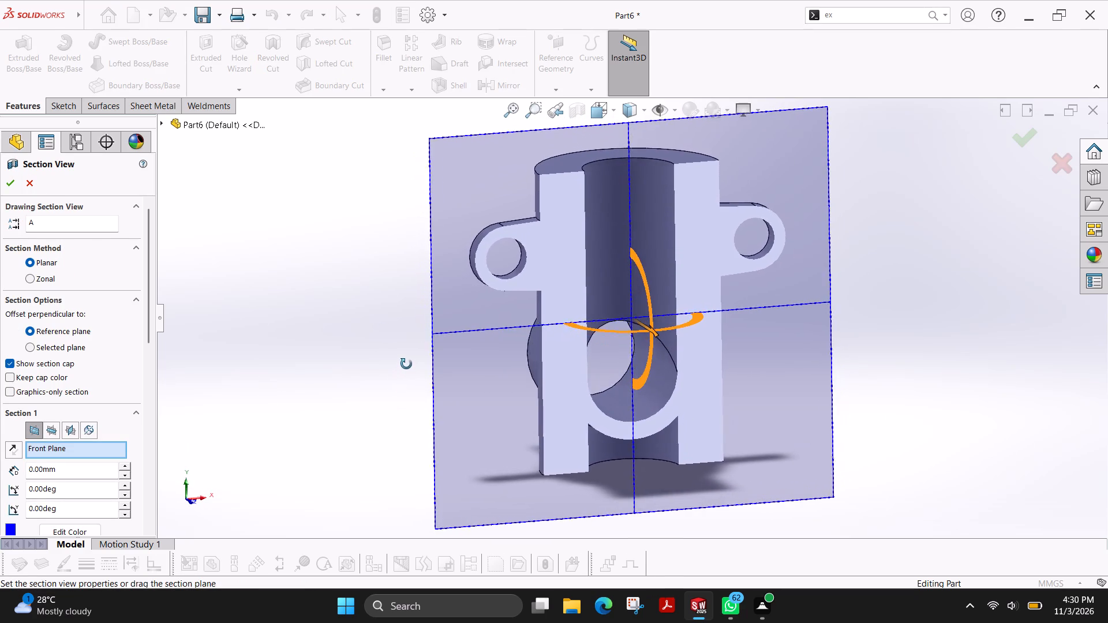
middle_drag(406, 364, 400, 336)
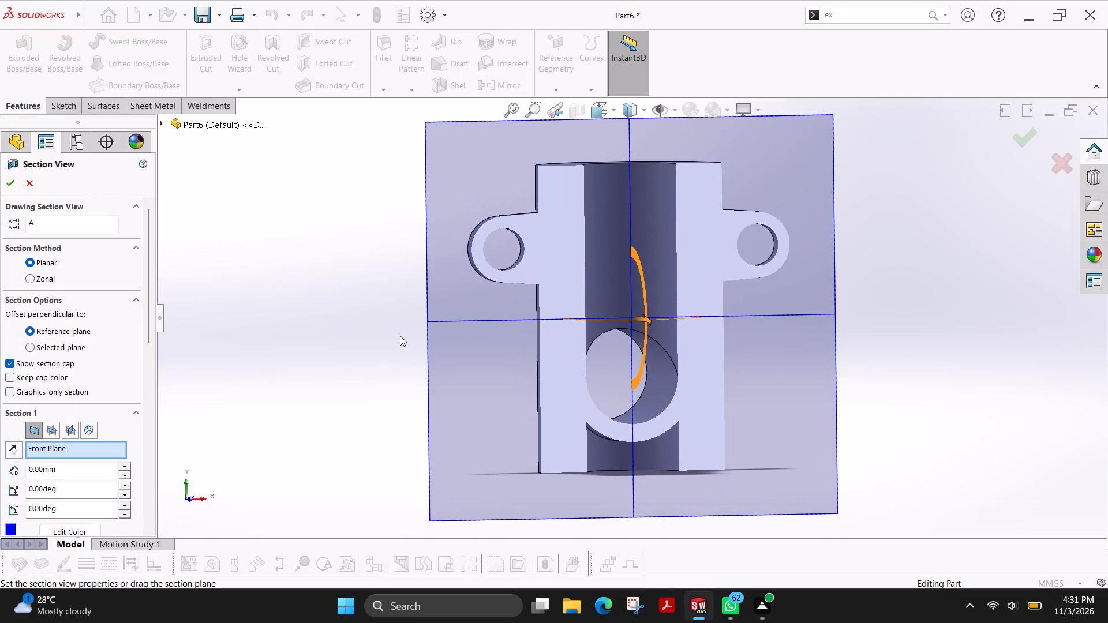
key(Escape)
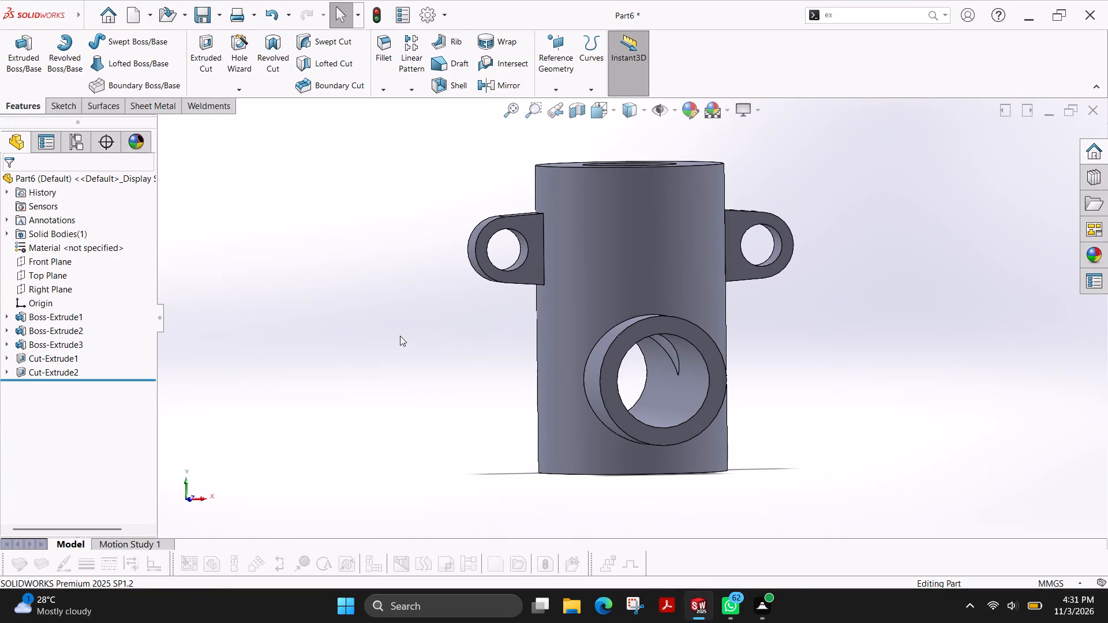
Preview section views on the Front, Top and Right Planes, including the reversed Right Plane direction, and leave without keeping a section.
middle_drag(407, 393, 393, 391)
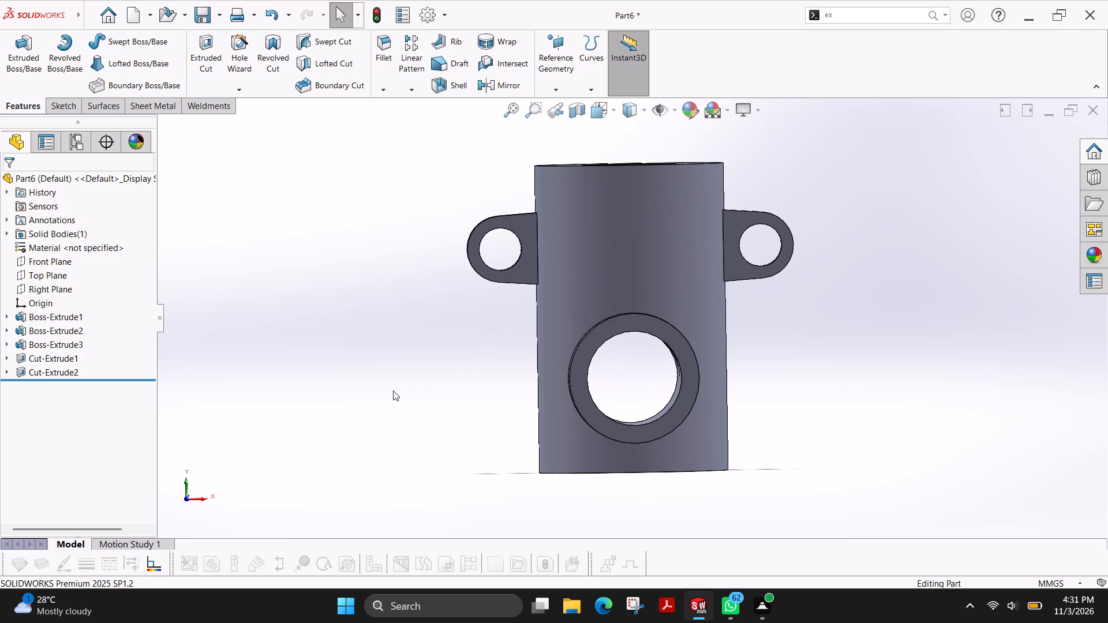
click(570, 118)
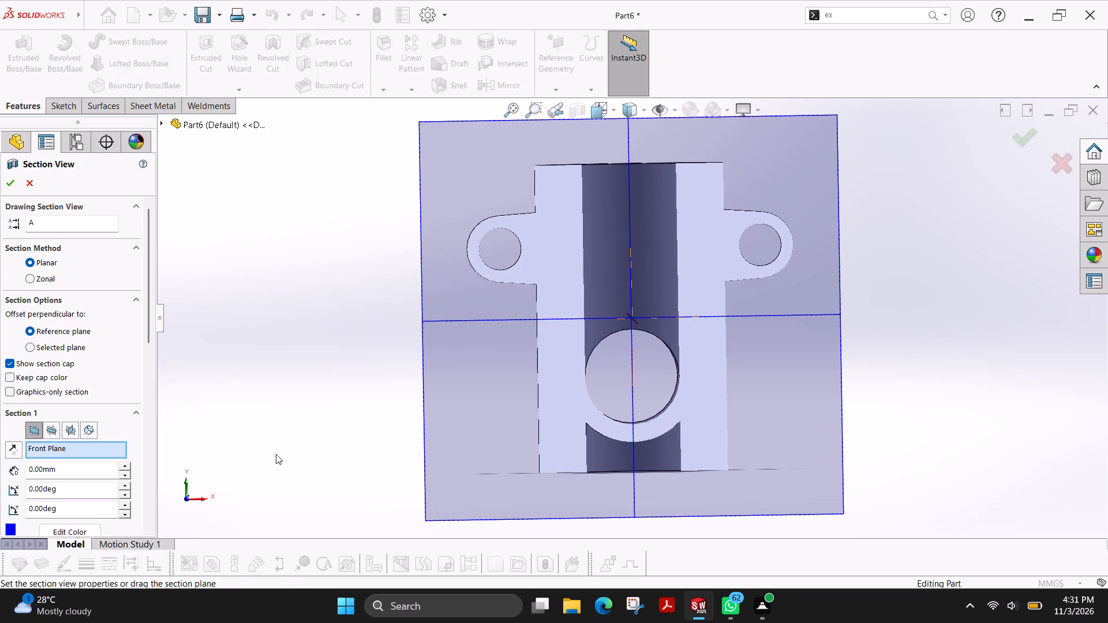
click(51, 430)
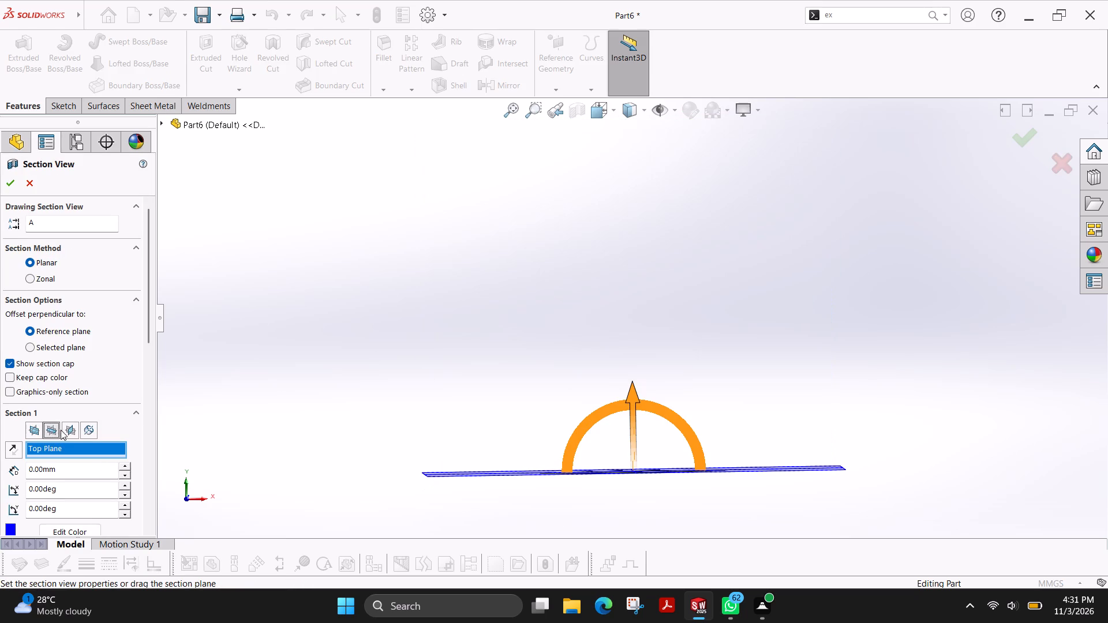
click(70, 430)
click(9, 451)
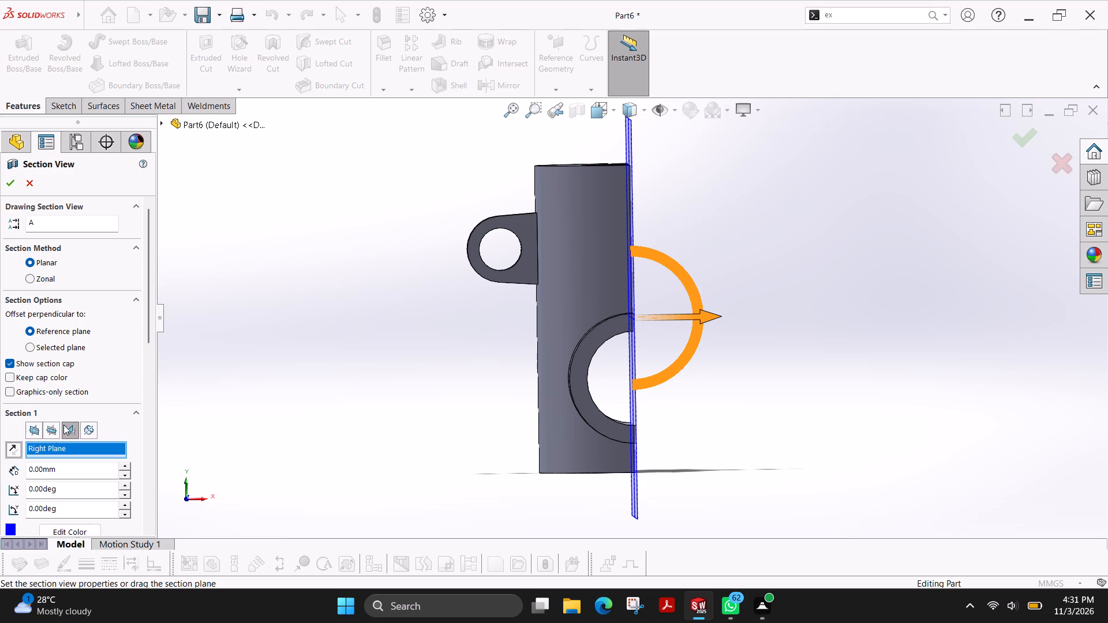
click(87, 430)
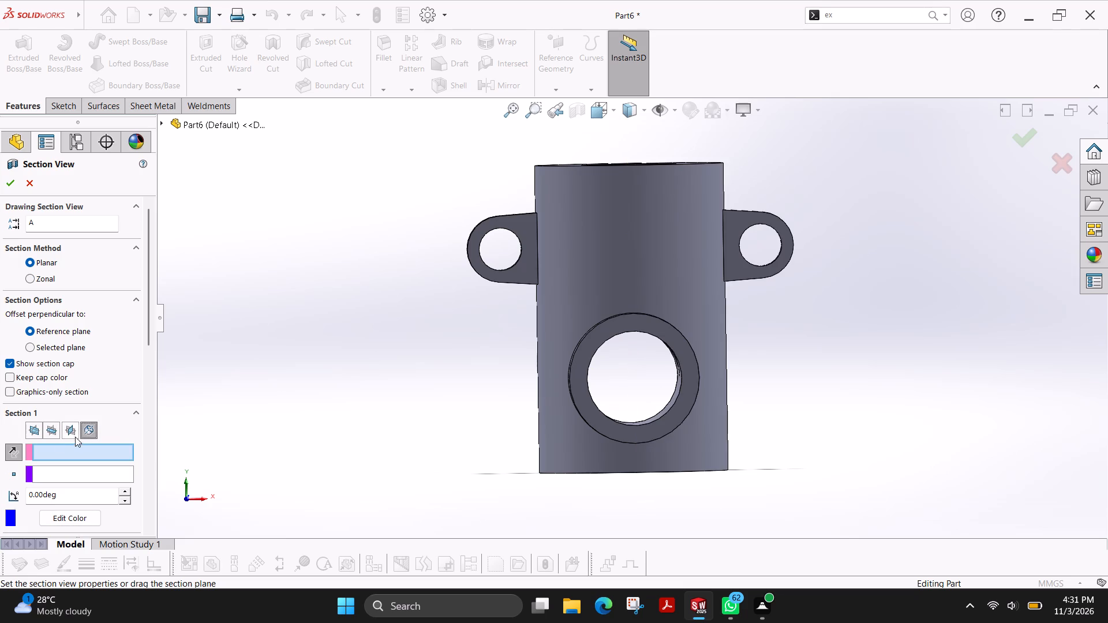
click(31, 429)
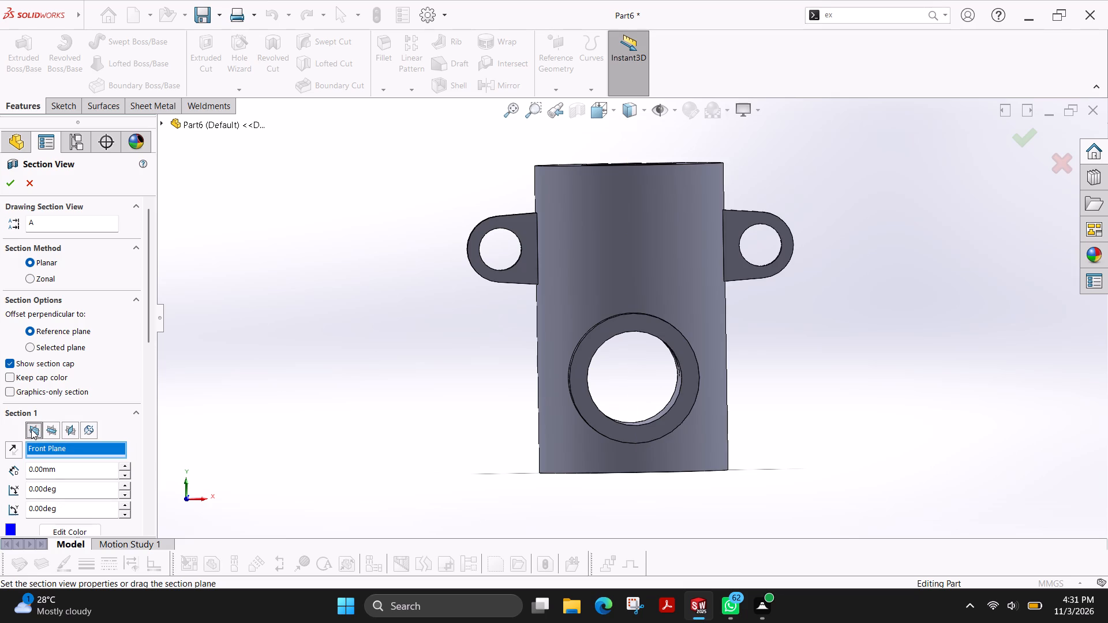
key(Escape)
key(Escape)
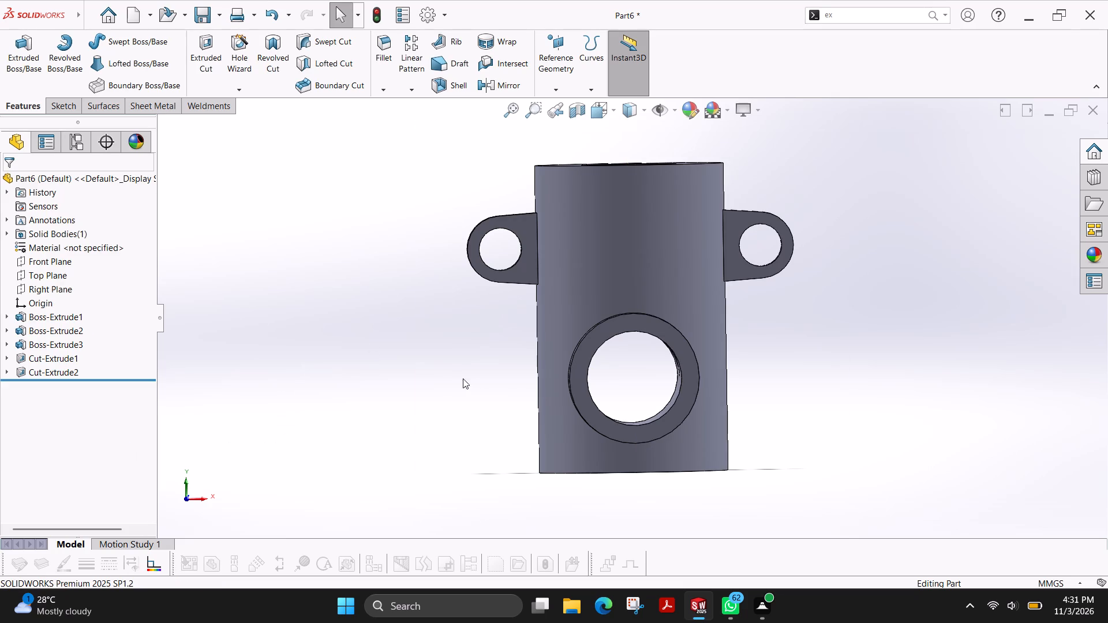
Start saving the part and browse to the solidworks folder inside the Desktop's fuji drawing file folder, checking the last part numbers.
middle_drag(737, 393, 697, 436)
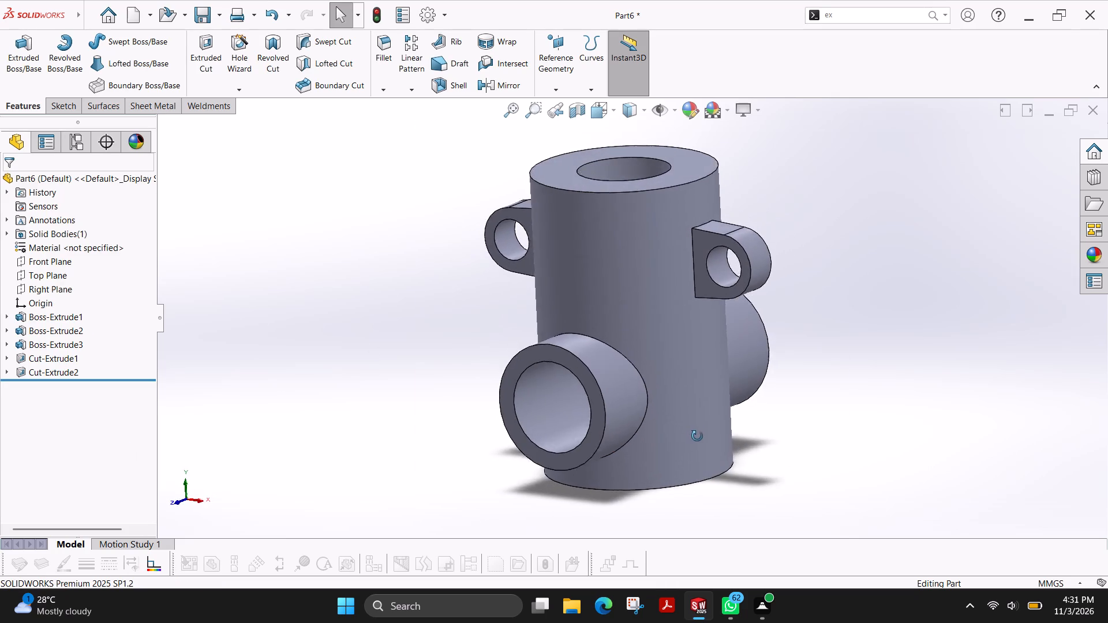
middle_drag(697, 436, 703, 437)
scroll(703, 437, up, 1)
ctrl+scroll(703, 437, up, 1)
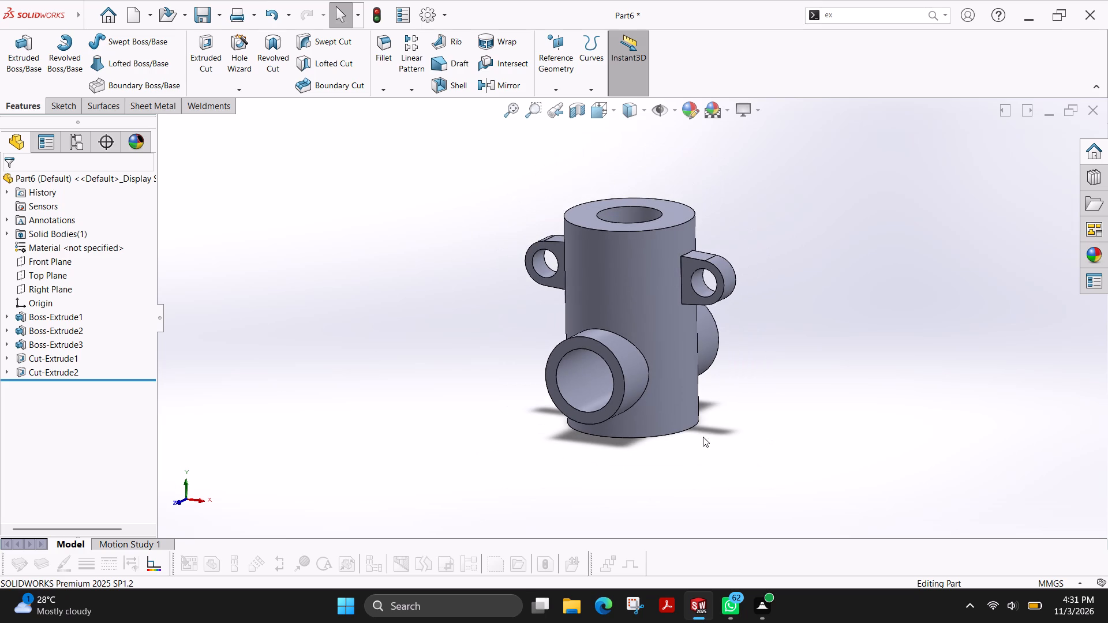
key(ctrl+s)
click(148, 35)
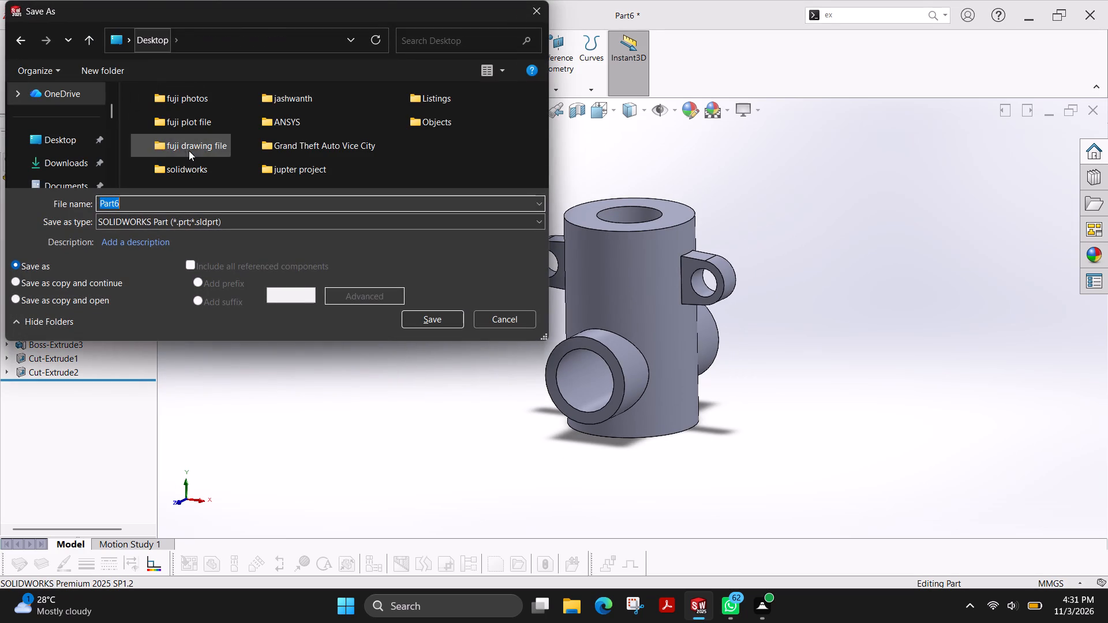
double_click(194, 148)
double_click(169, 115)
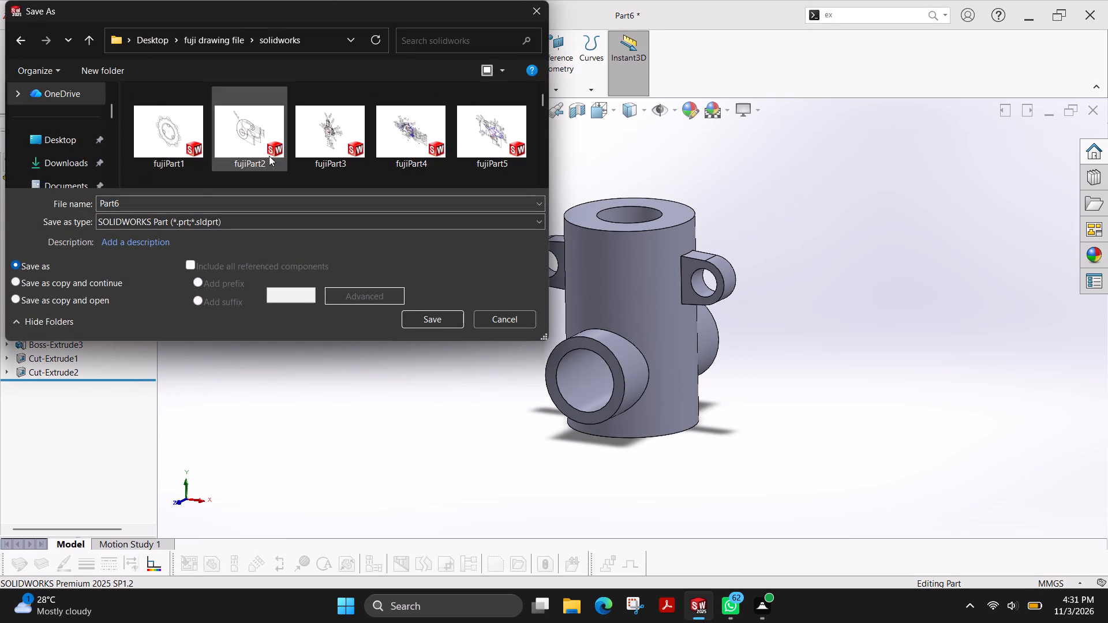
drag(543, 101, 541, 178)
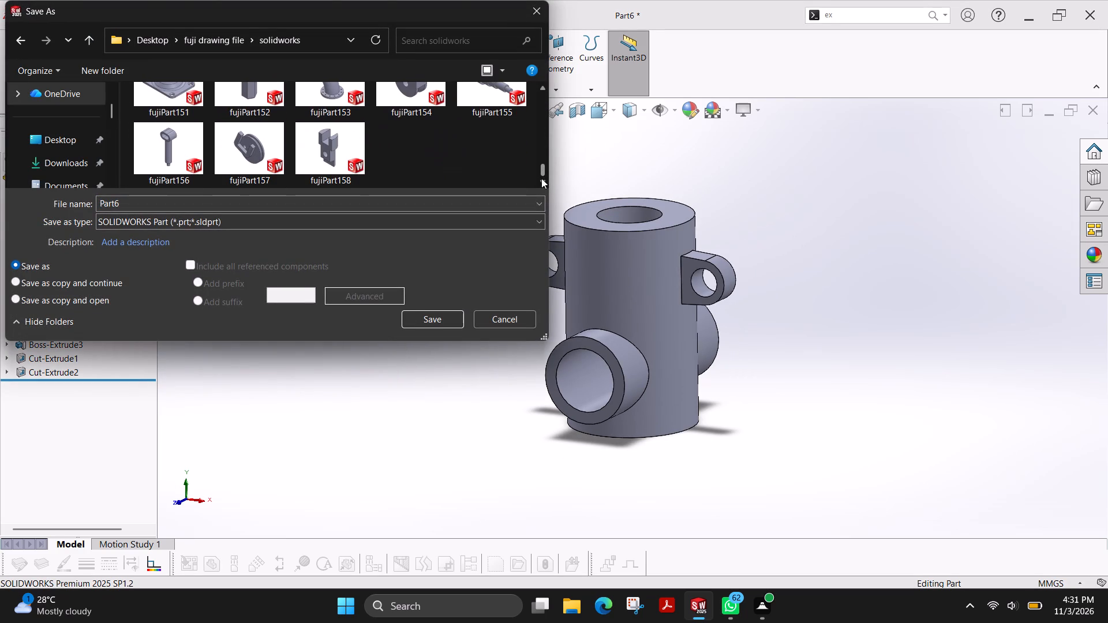
drag(541, 178, 541, 181)
Name the part file fujiPart159 and save it in the solidworks folder.
click(310, 205)
key(Right)
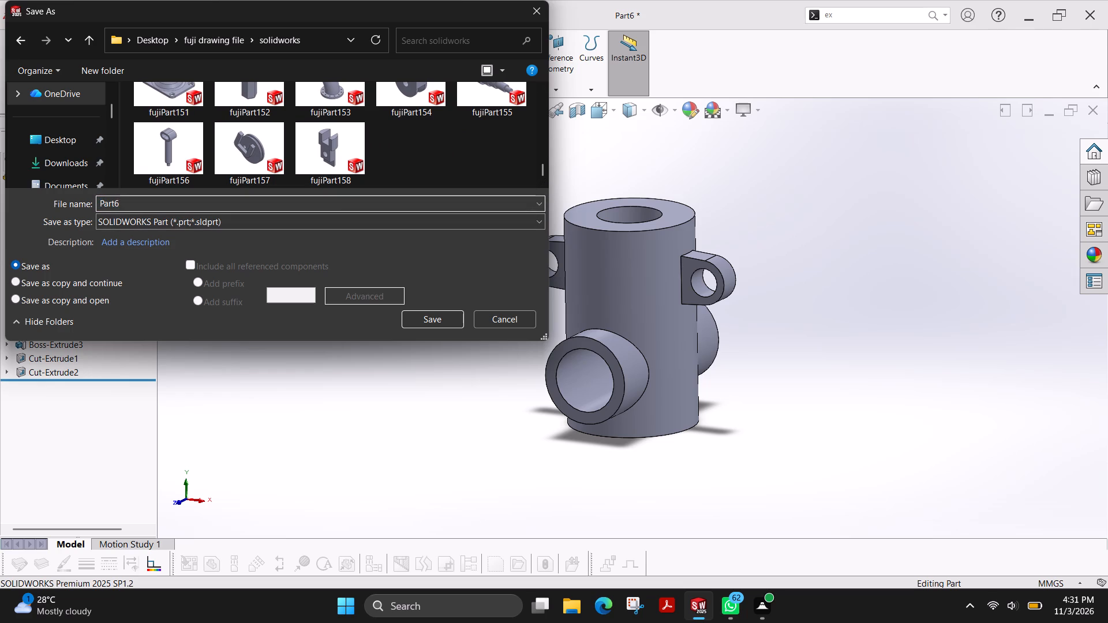
key(BackSpace)
text(159)
key(Left)
key(Left)
key(Left)
key(Left)
key(Left)
key(Left)
key(Left)
key(Left)
key(Left)
key(Left)
key(Left)
key(Left)
key(Left)
key(Left)
key(Left)
key(Left)
key(Left)
text(fuji)
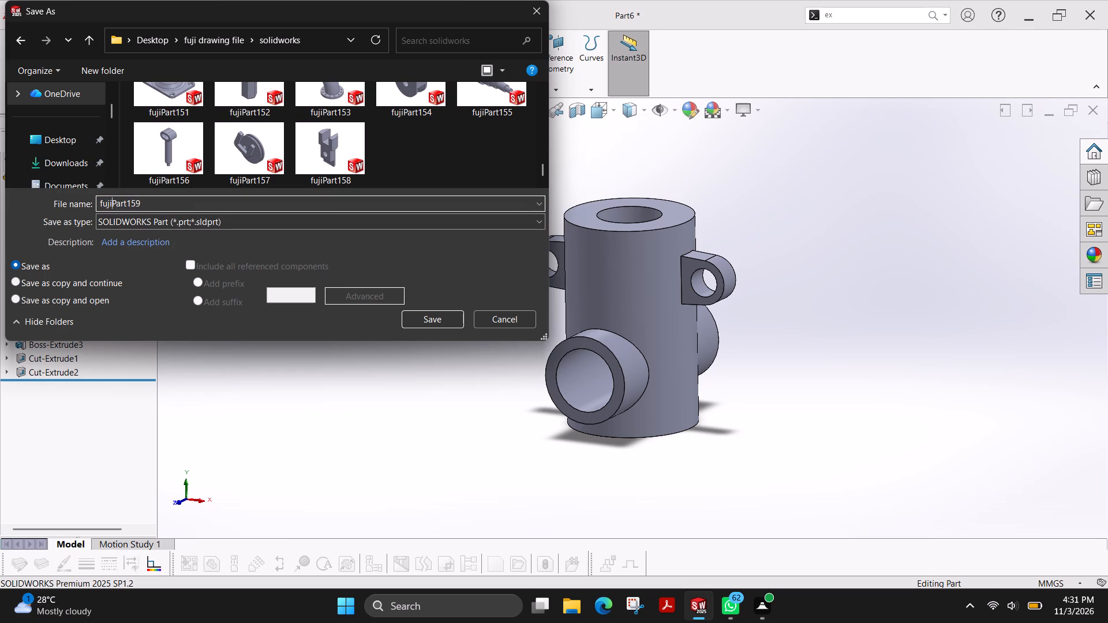
click(415, 322)
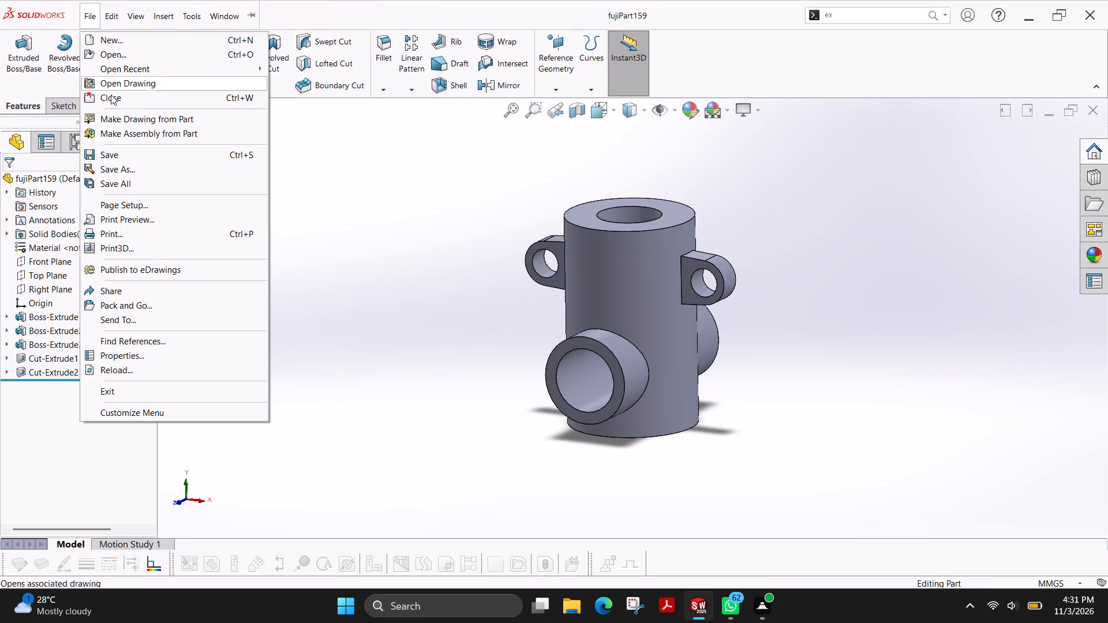
Save a PDF copy of the part as fujiPart159 in the solid works folder inside the Desktop's fuji plot file folder.
click(145, 171)
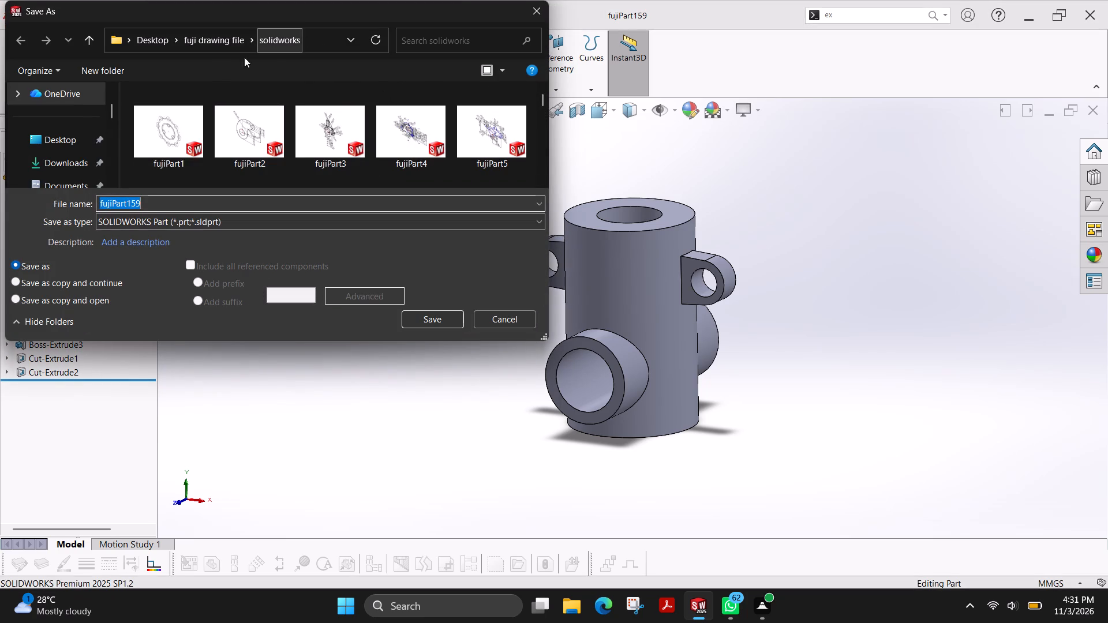
click(163, 37)
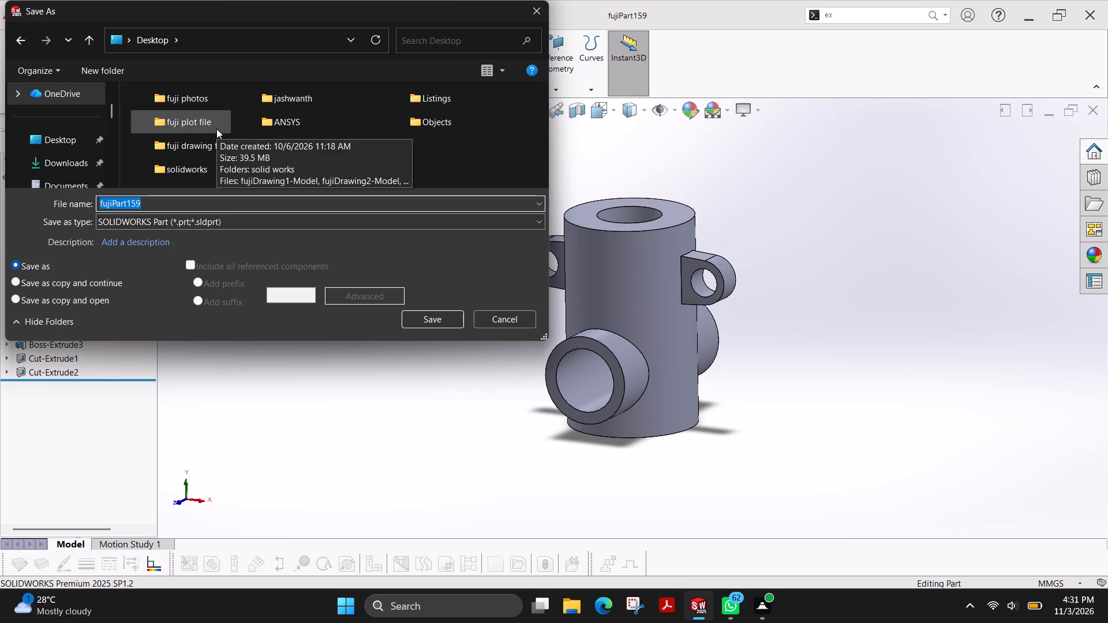
click(216, 129)
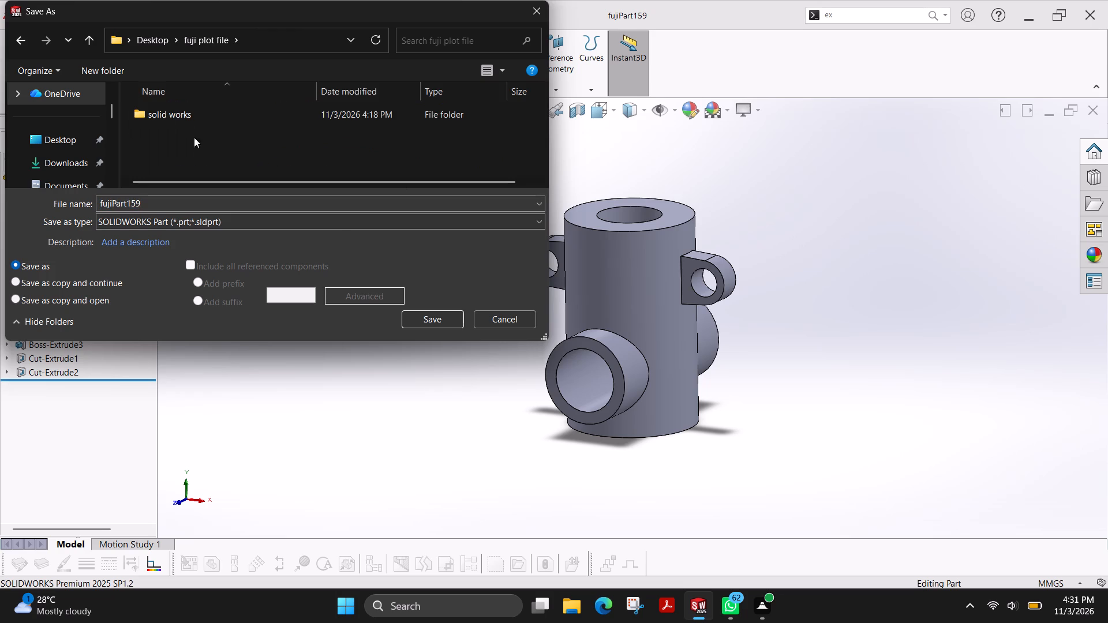
double_click(177, 111)
click(184, 224)
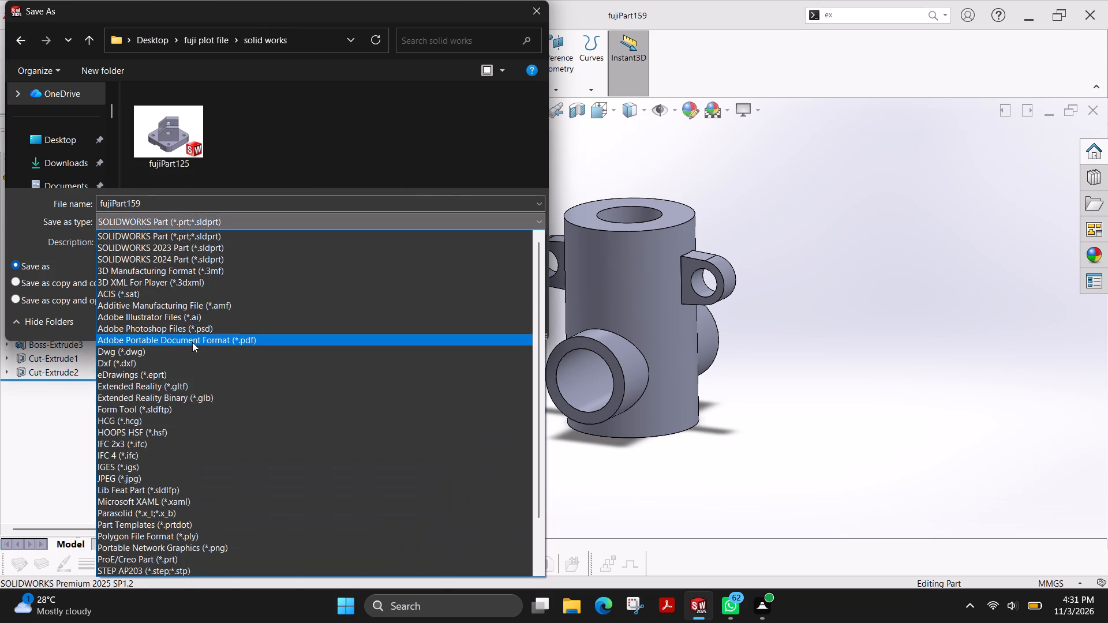
click(193, 342)
click(447, 337)
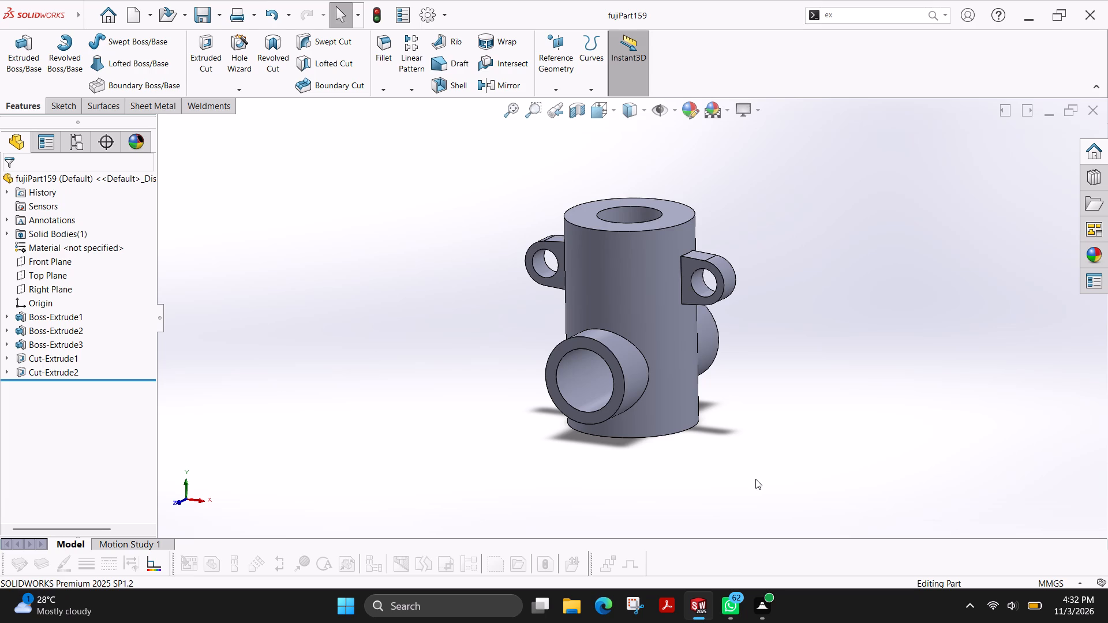
Examine the finished part from several angles, including the end faces, cross boss bore and side lugs.
middle_drag(549, 426, 570, 401)
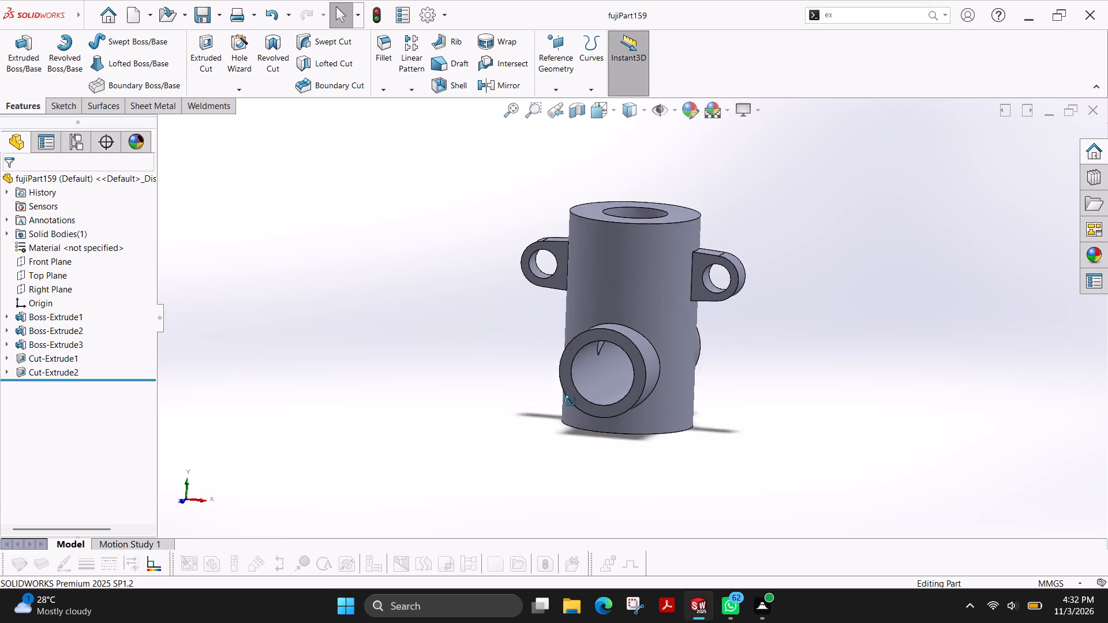
middle_drag(570, 401, 599, 336)
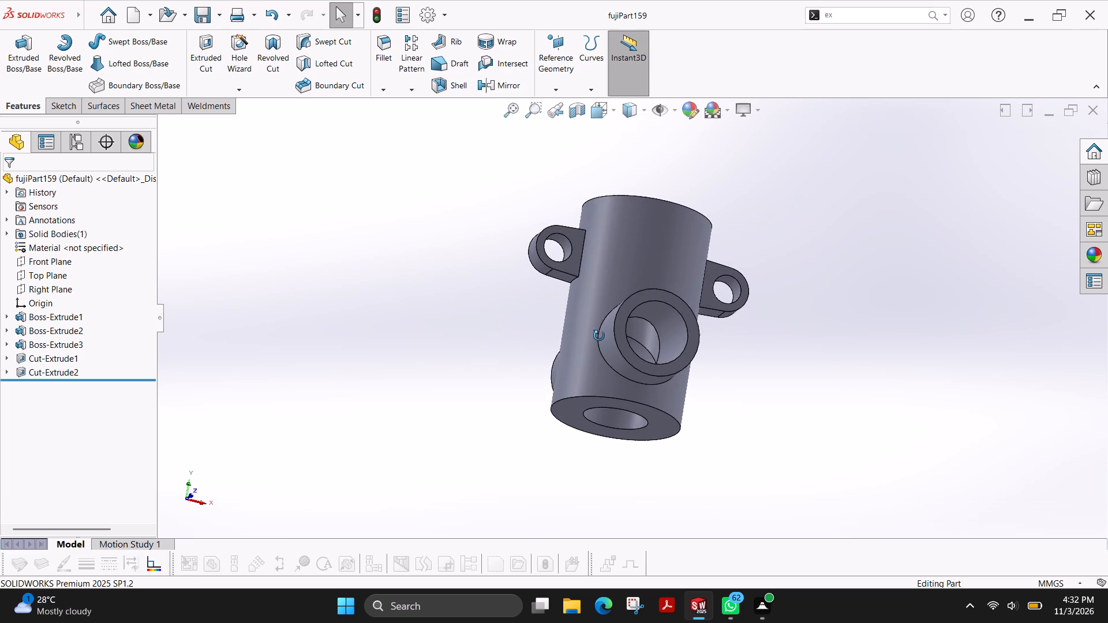
middle_drag(599, 336, 597, 342)
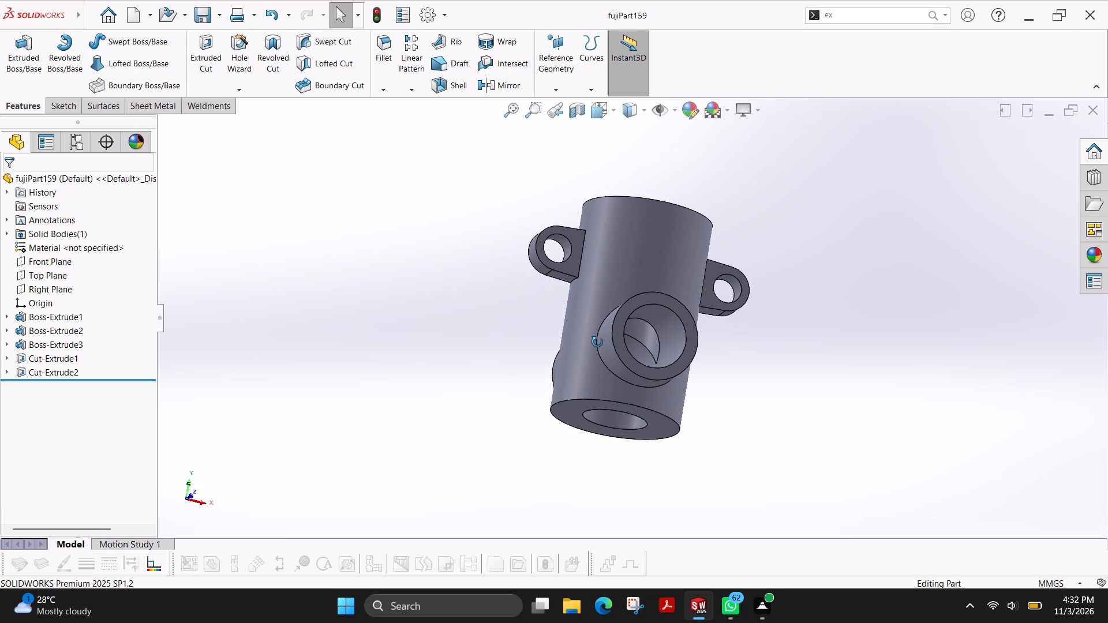
middle_drag(597, 342, 578, 406)
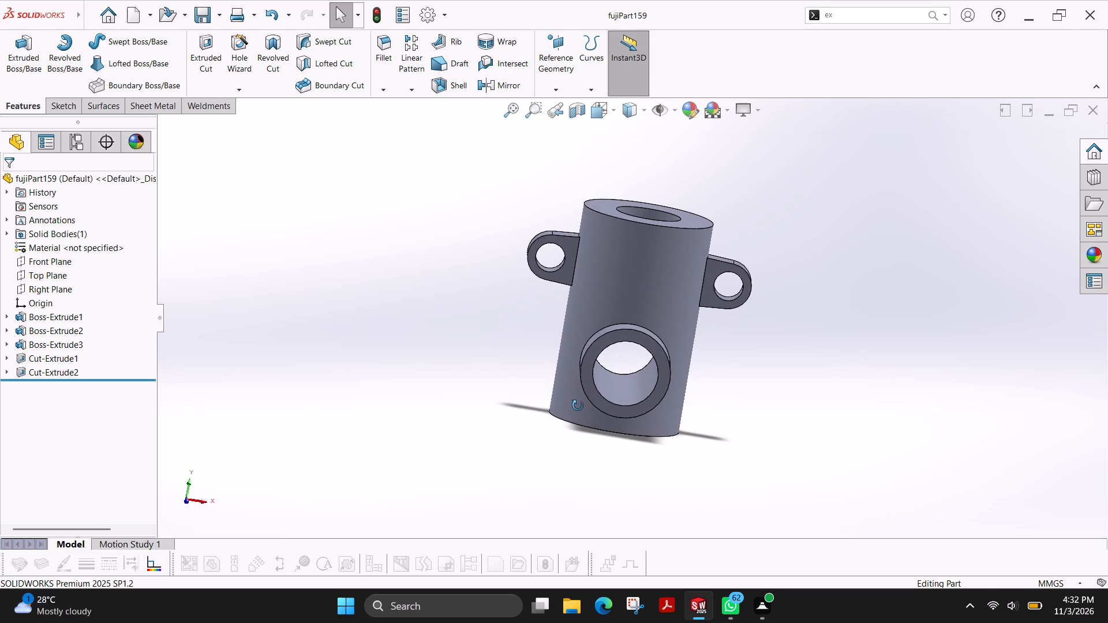
middle_drag(578, 406, 560, 410)
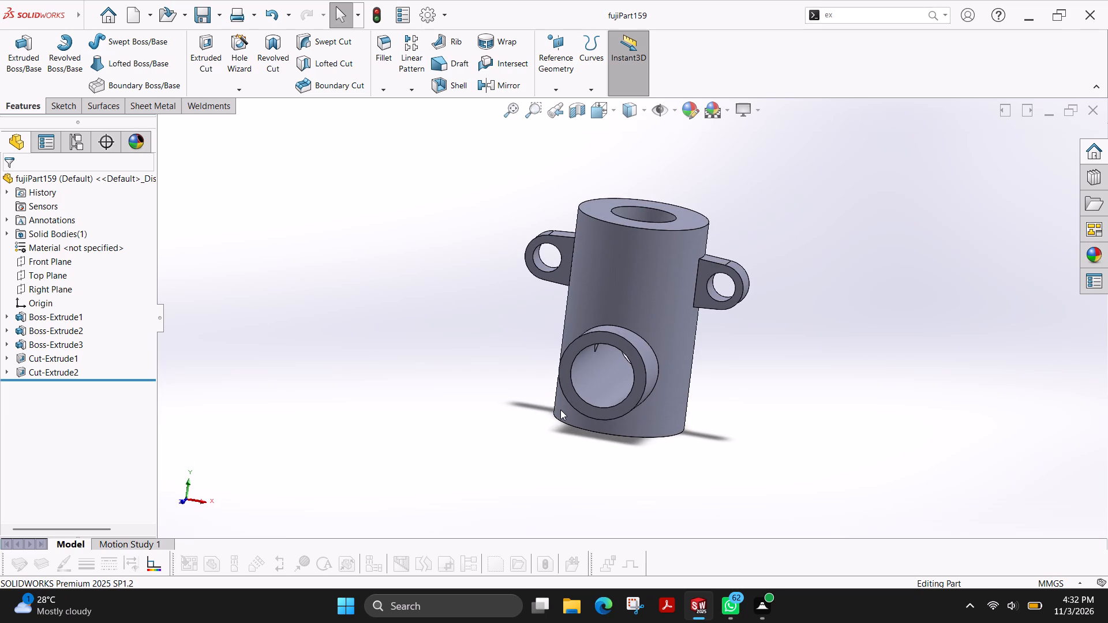
middle_drag(543, 464, 607, 232)
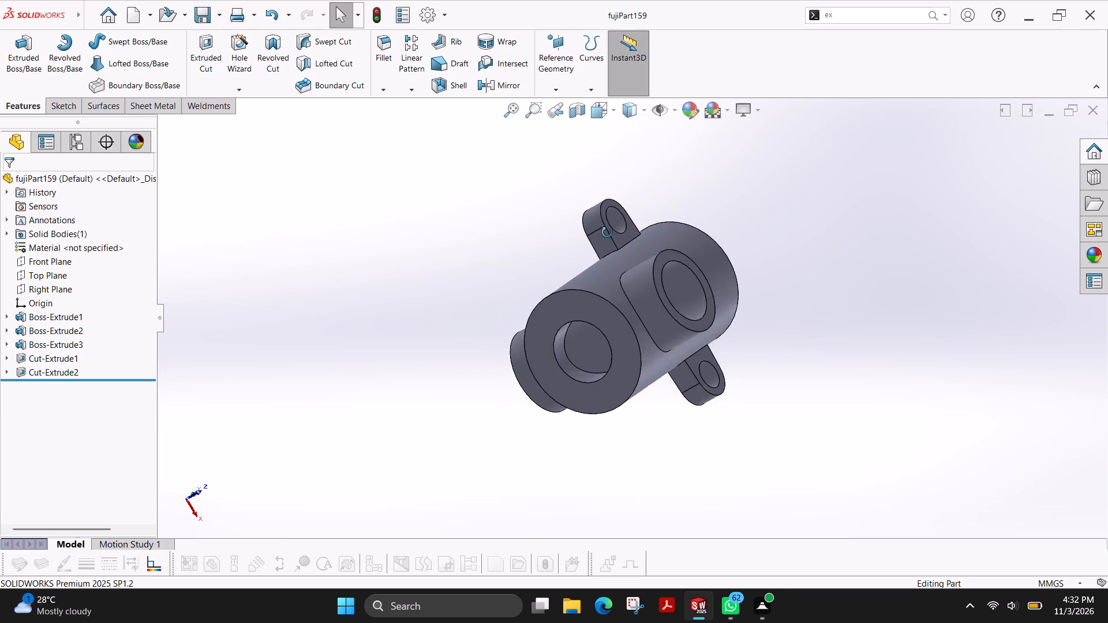
middle_drag(607, 232, 585, 436)
middle_drag(840, 287, 786, 245)
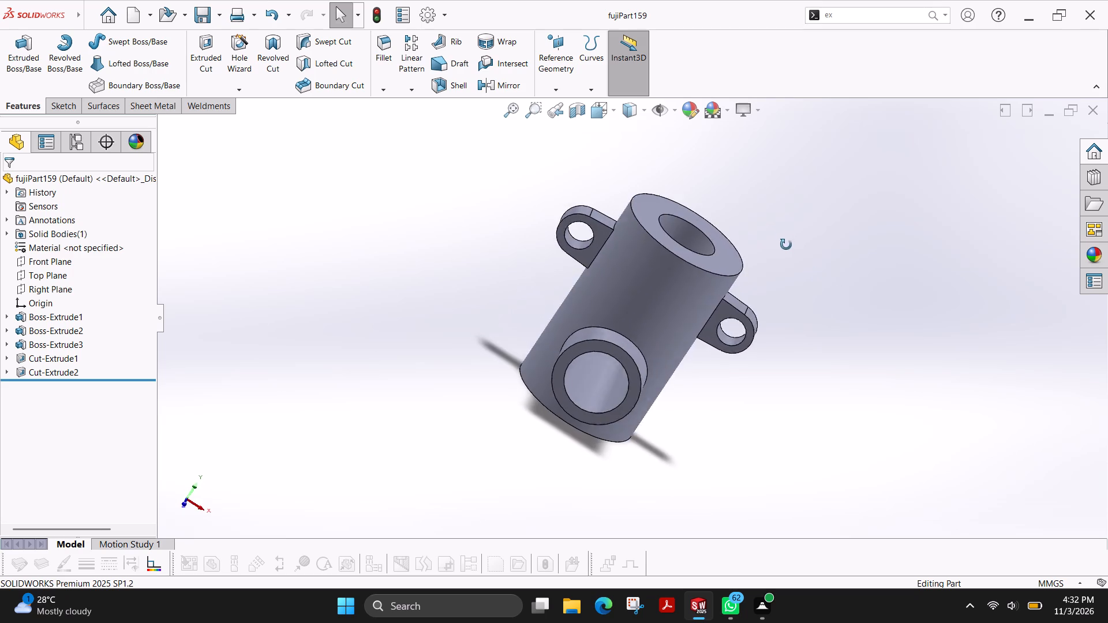
middle_drag(786, 245, 748, 190)
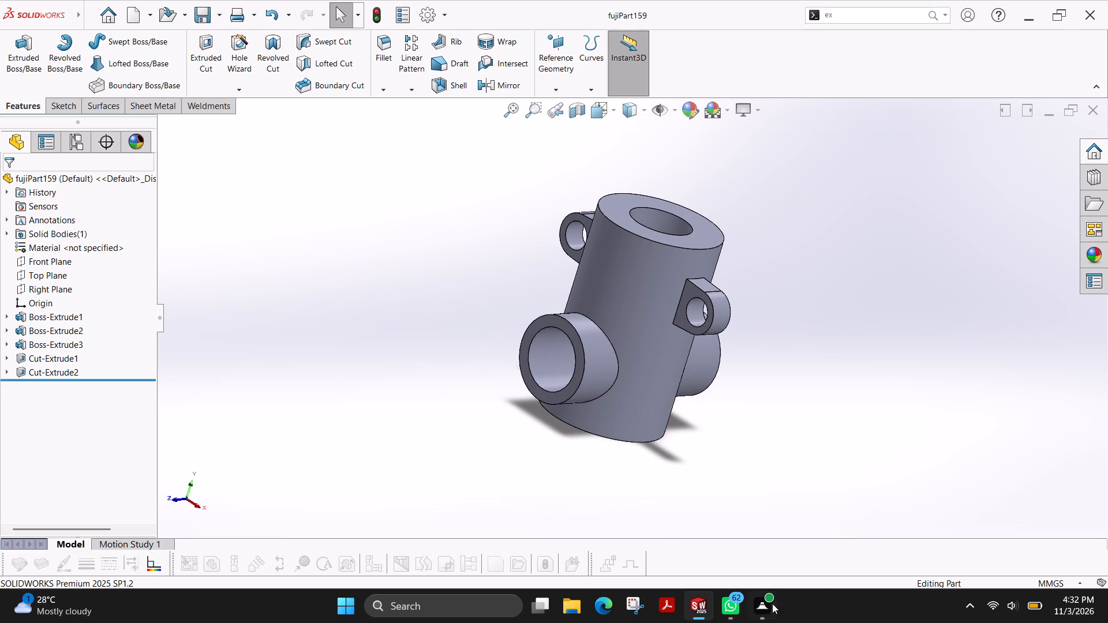